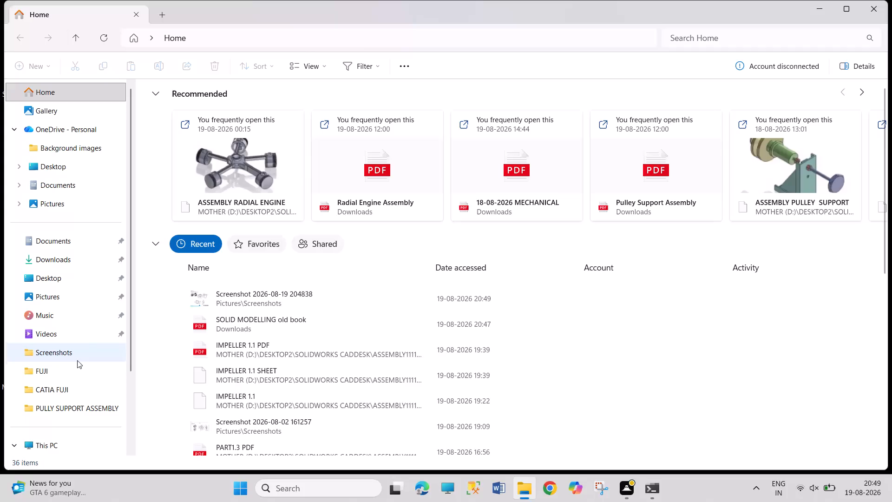
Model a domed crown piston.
{"action": "double_click", "coordinate": [336, 302]}
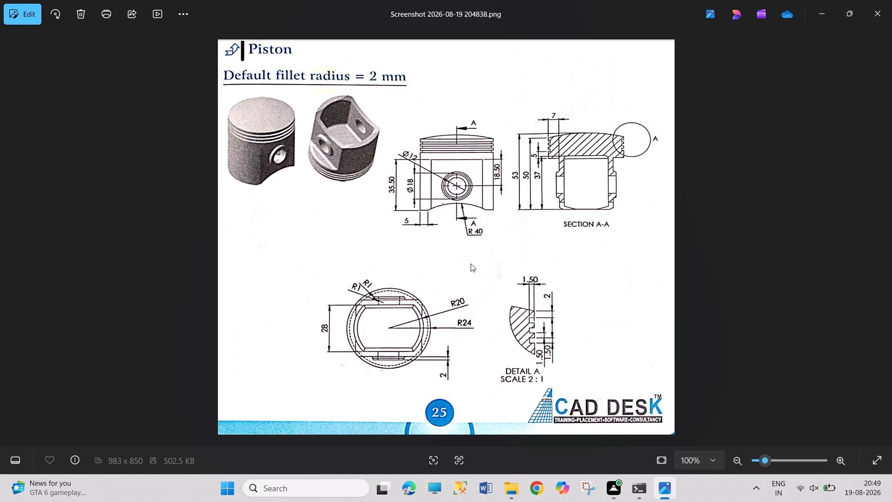
{"action": "left_click", "coordinate": [671, 343]}
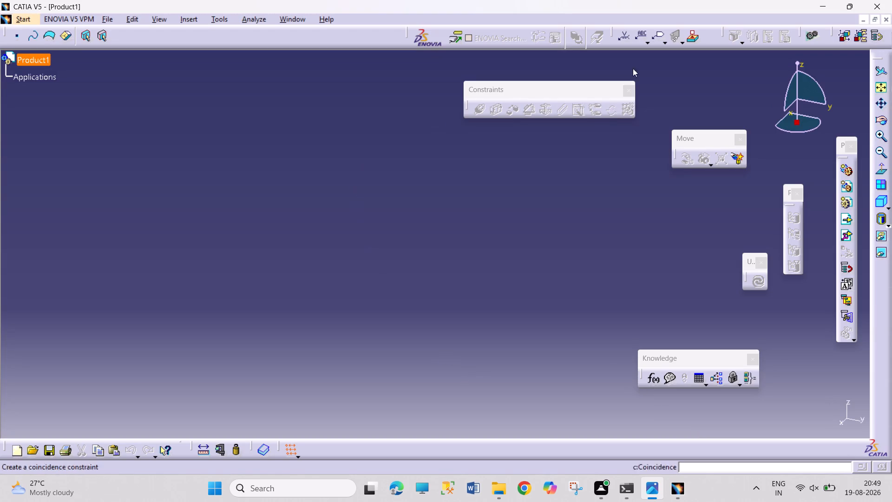
In CATIA V5, close the empty default product and create a new part in the Part Design workbench.
{"action": "left_click", "coordinate": [886, 20]}
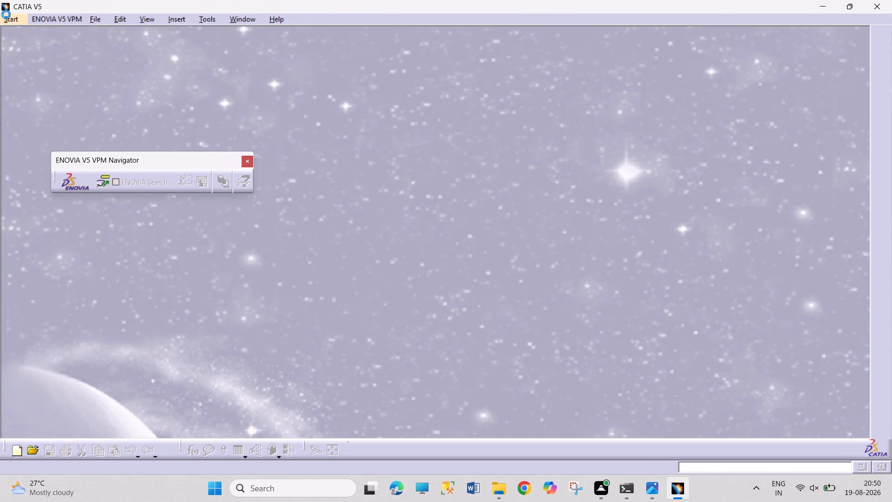
{"action": "left_click", "coordinate": [20, 21]}
{"action": "left_click", "coordinate": [76, 52]}
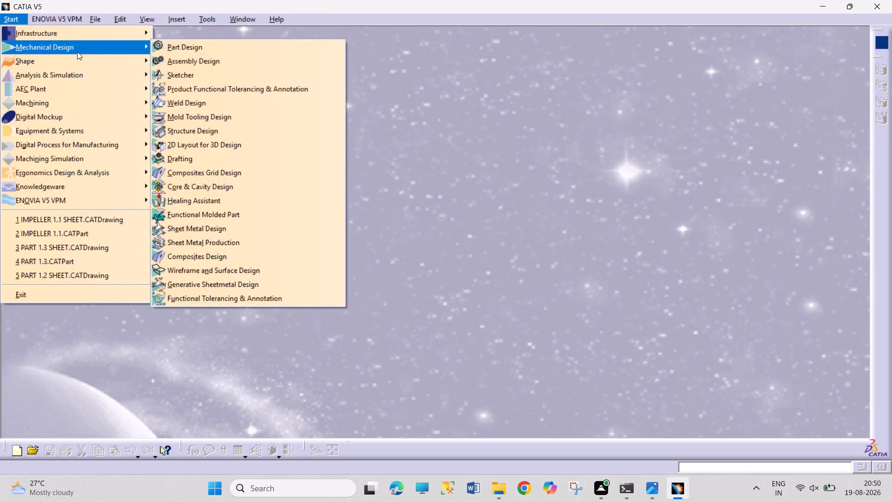
{"action": "left_click", "coordinate": [267, 52]}
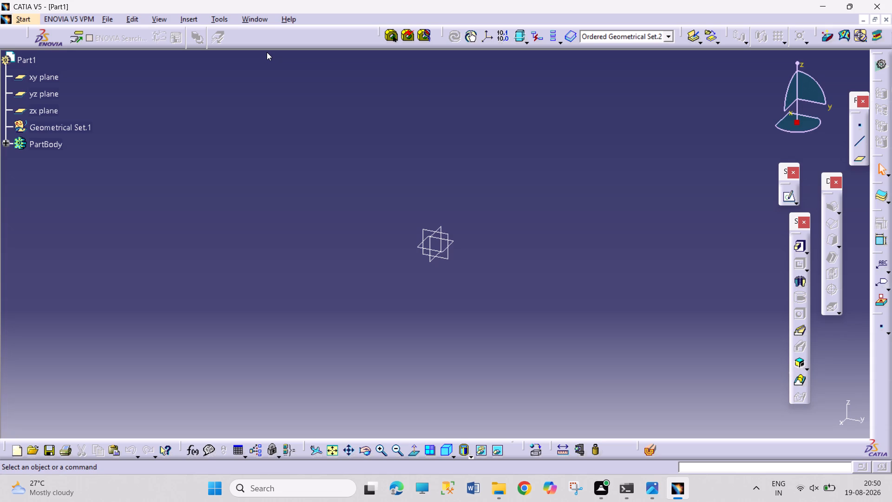
Open a new sketch on the yz plane.
{"action": "left_click", "coordinate": [447, 233]}
{"action": "left_click", "coordinate": [787, 204]}
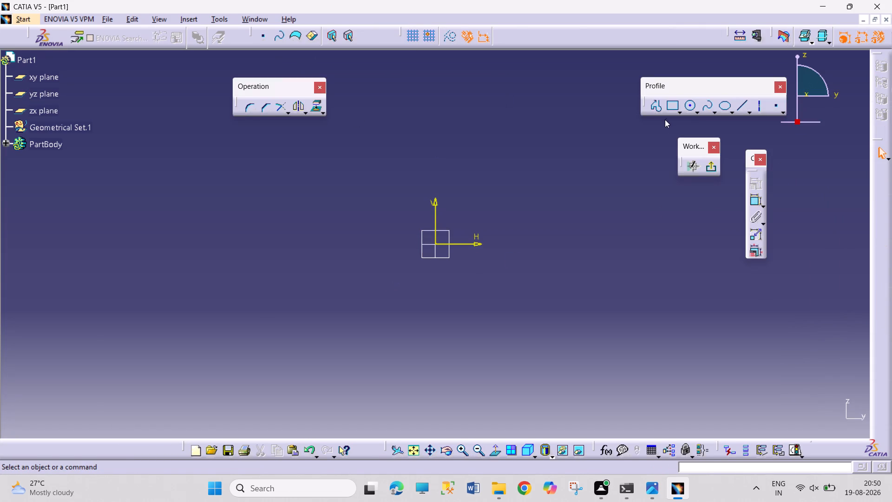
Draw the stepped outer edge with the Profile tool, from about H 51, V 99 mm downward, with three rectangular grooves about 14 mm deep.
{"action": "left_click", "coordinate": [656, 105]}
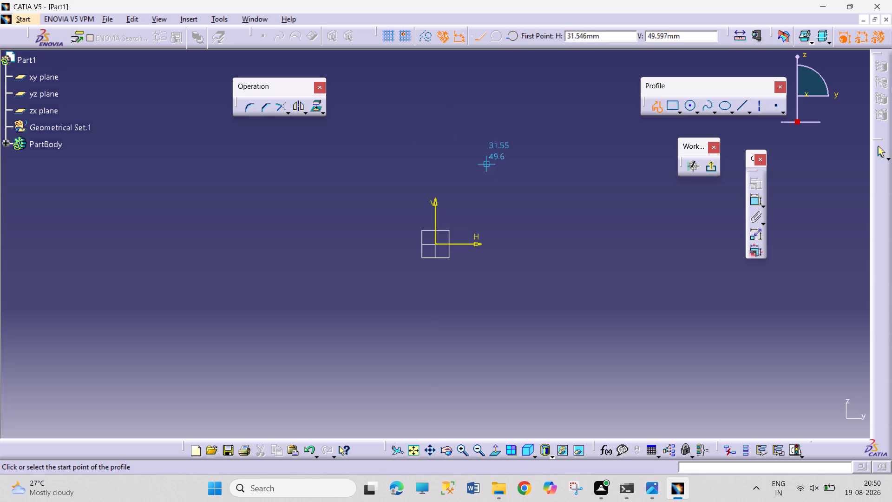
{"action": "left_click", "coordinate": [518, 84]}
{"action": "left_click", "coordinate": [518, 102]}
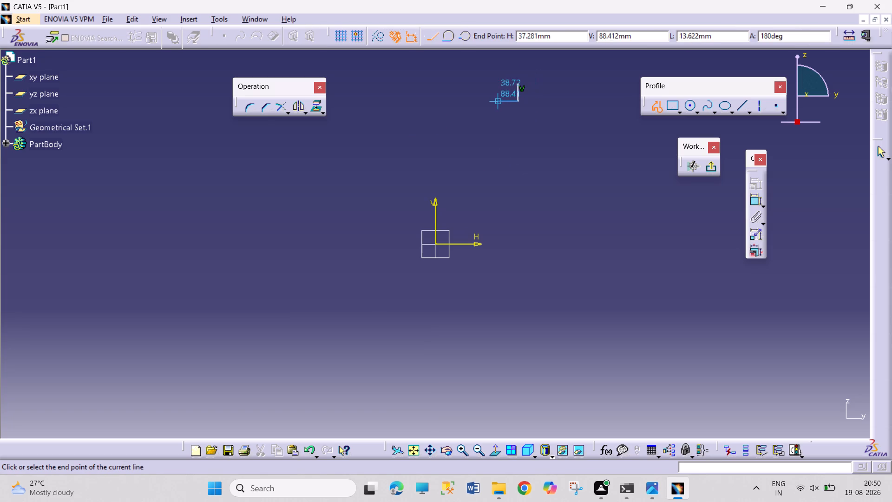
{"action": "left_click", "coordinate": [495, 102]}
{"action": "left_click", "coordinate": [497, 115]}
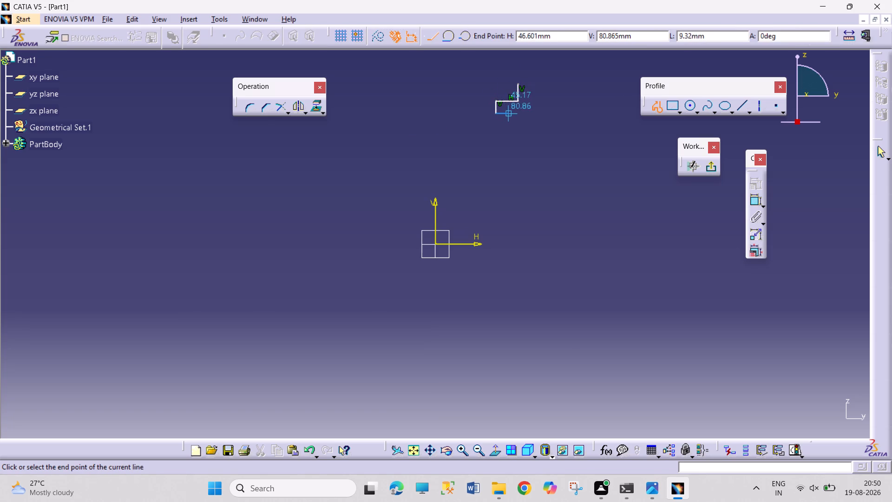
{"action": "left_click", "coordinate": [517, 113]}
{"action": "left_click", "coordinate": [517, 127]}
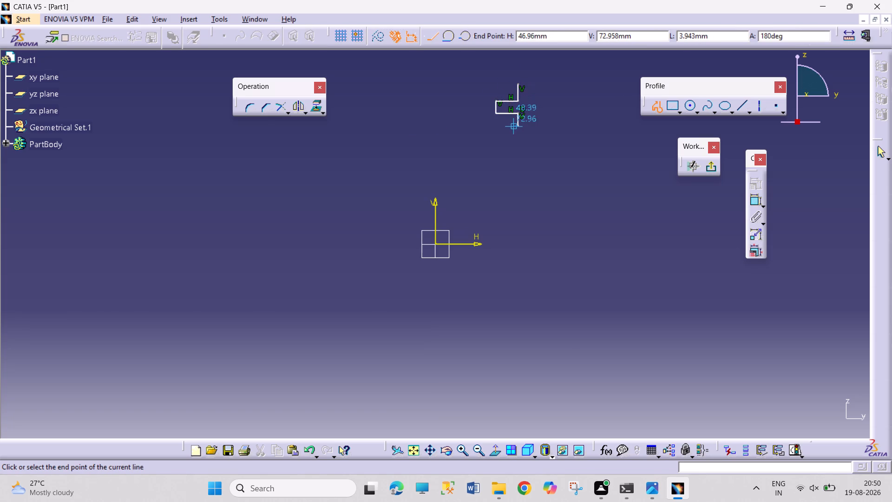
{"action": "left_click", "coordinate": [498, 125]}
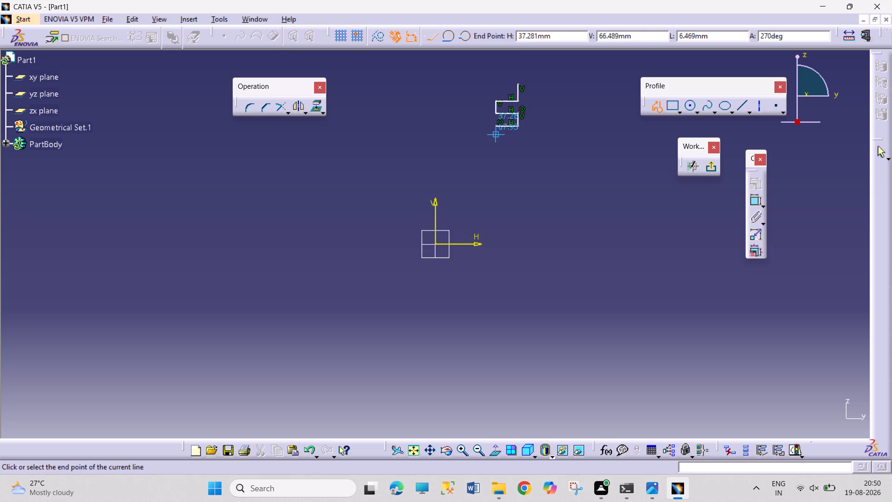
{"action": "left_click", "coordinate": [497, 139]}
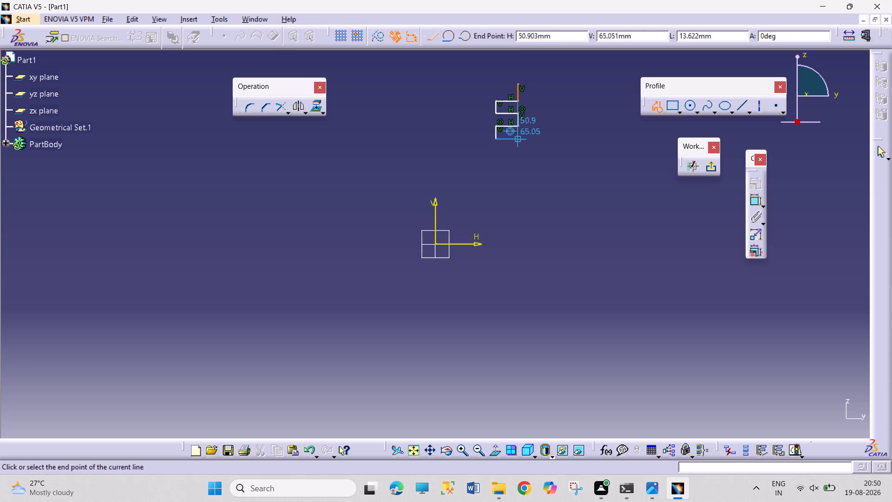
{"action": "left_click", "coordinate": [517, 138]}
{"action": "left_click", "coordinate": [516, 153]}
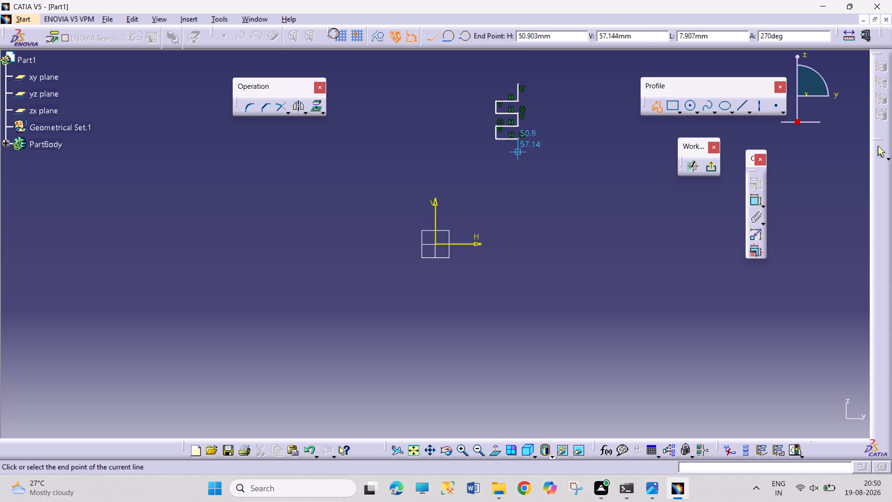
{"action": "left_click", "coordinate": [497, 153]}
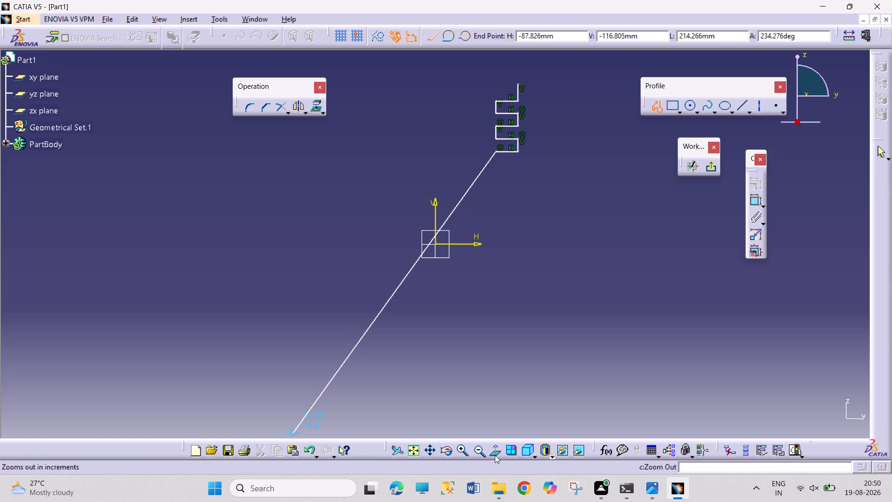
{"action": "left_click", "coordinate": [308, 447]}
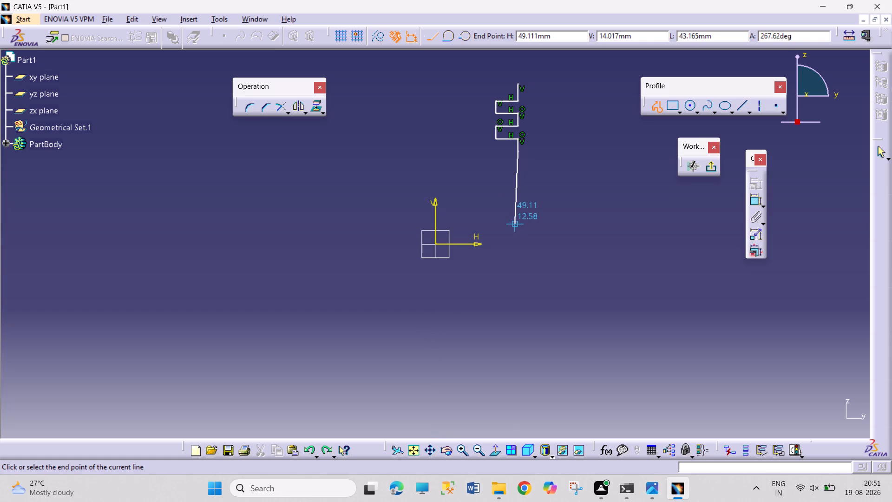
{"action": "left_click", "coordinate": [497, 152]}
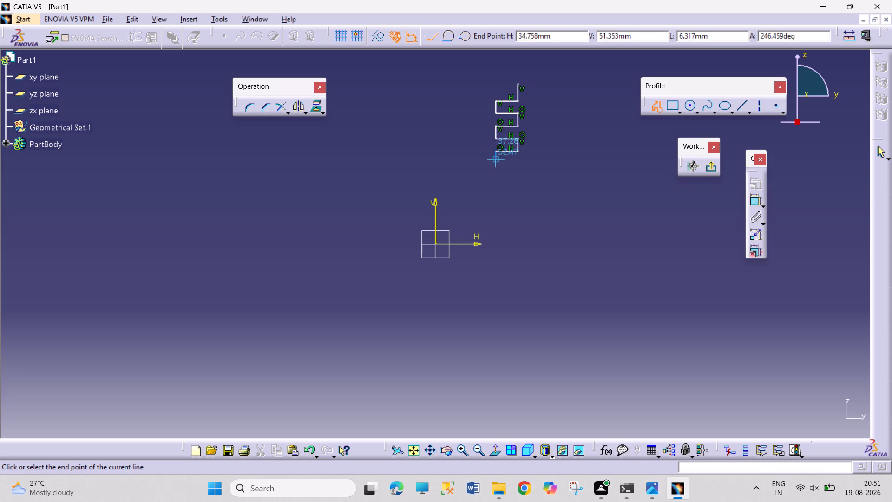
{"action": "left_click", "coordinate": [496, 165]}
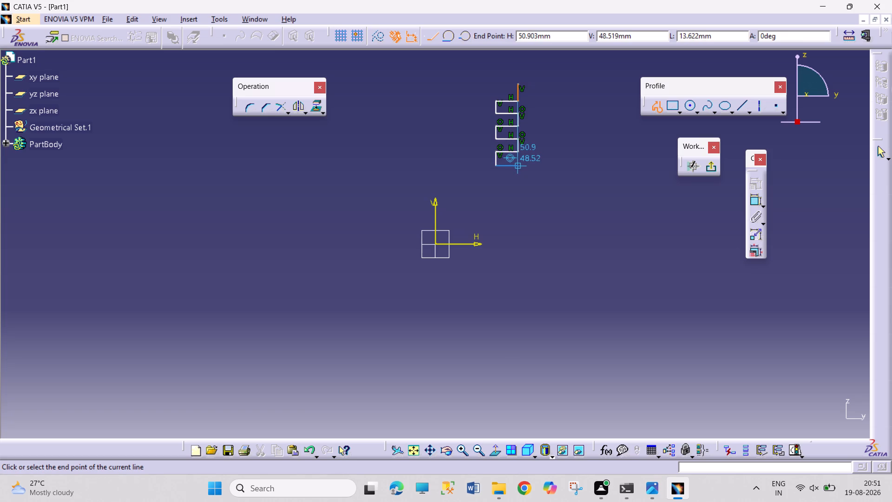
{"action": "left_click", "coordinate": [521, 163]}
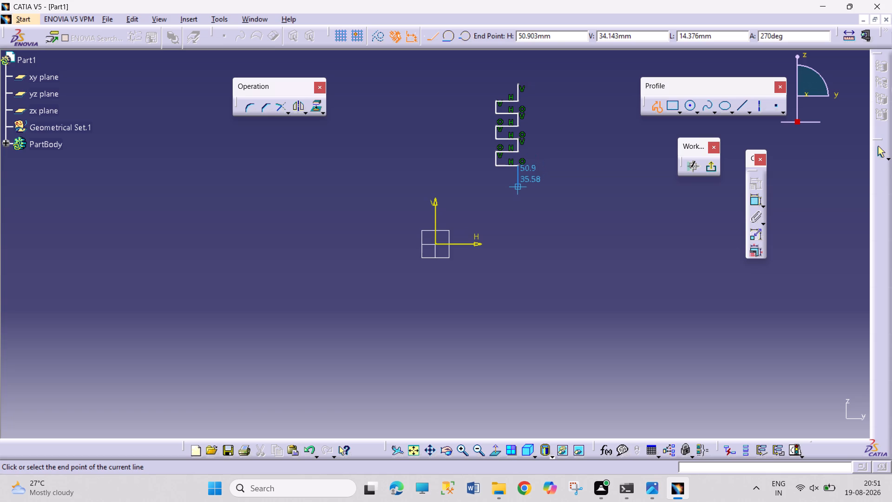
Continue the profile about 14 mm down, about 51 mm across to the vertical axis, and about 65 mm up the axis, leaving the top open.
{"action": "left_click", "coordinate": [519, 190]}
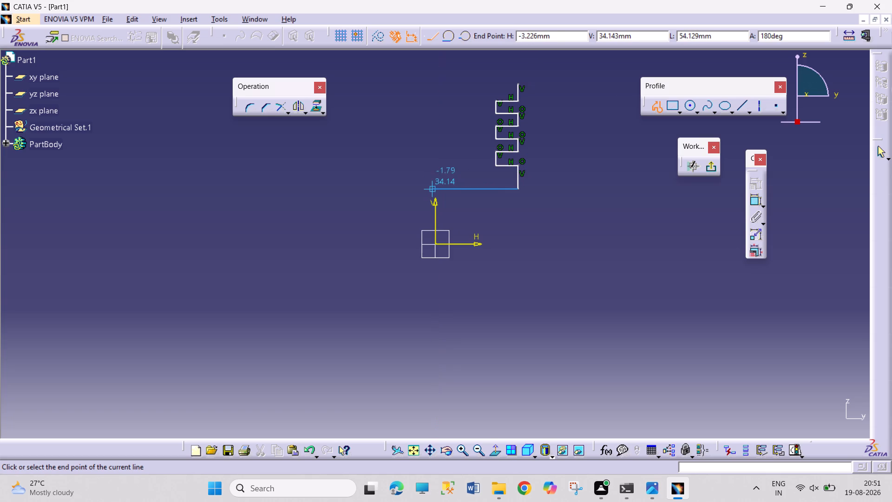
{"action": "left_click", "coordinate": [434, 190]}
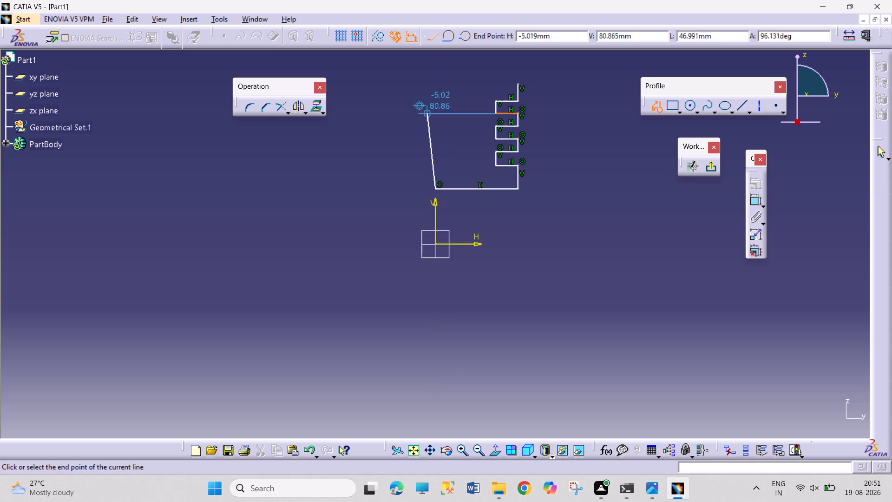
{"action": "left_click", "coordinate": [435, 84]}
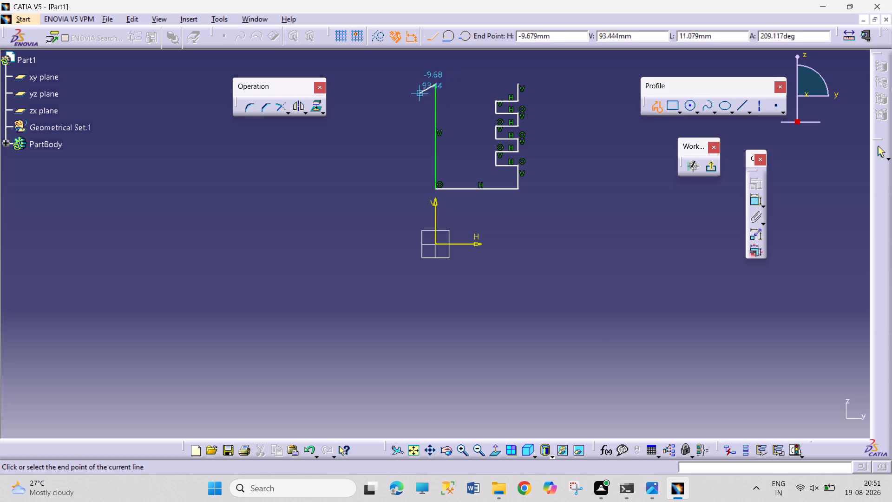
{"action": "key", "text": "Escape"}
{"action": "key", "text": "Escape"}
{"action": "key", "text": "Escape"}
{"action": "key", "text": "Escape"}
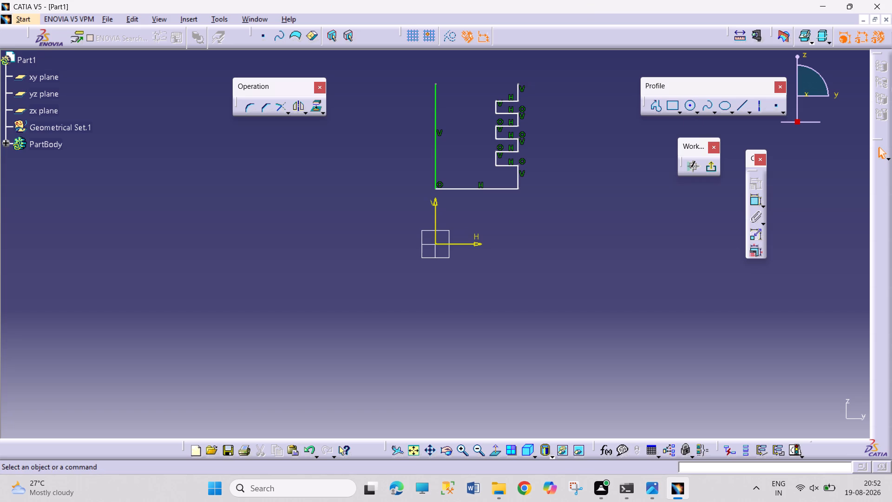
Dimension the short outer vertical edge below the lowest groove and set it to 1.5 mm.
{"action": "left_click", "coordinate": [755, 198]}
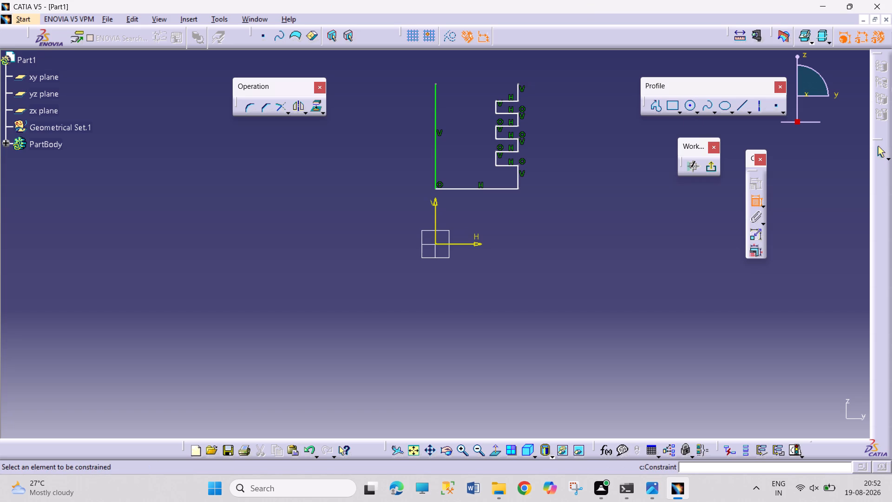
{"action": "left_click", "coordinate": [518, 179]}
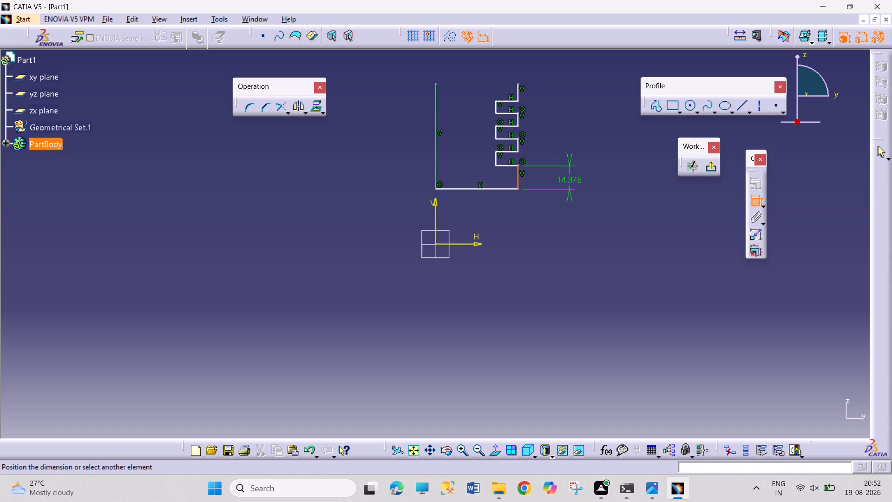
{"action": "left_click", "coordinate": [573, 179]}
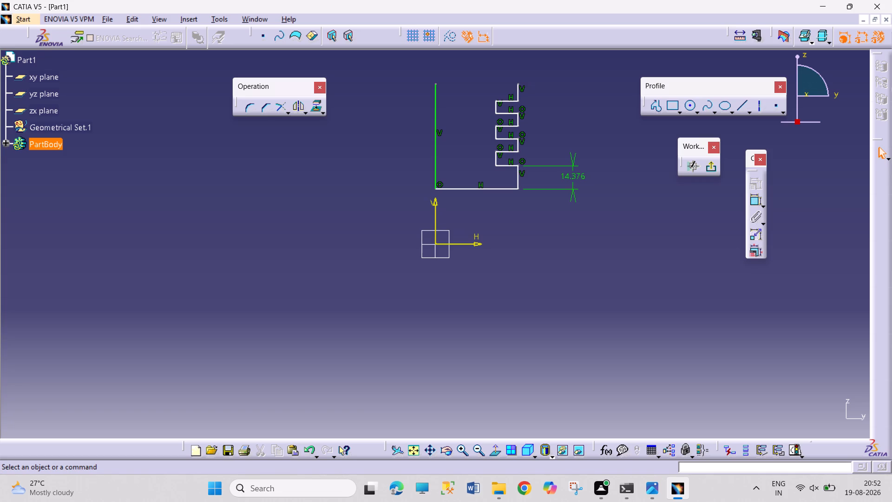
{"action": "double_click", "coordinate": [575, 175]}
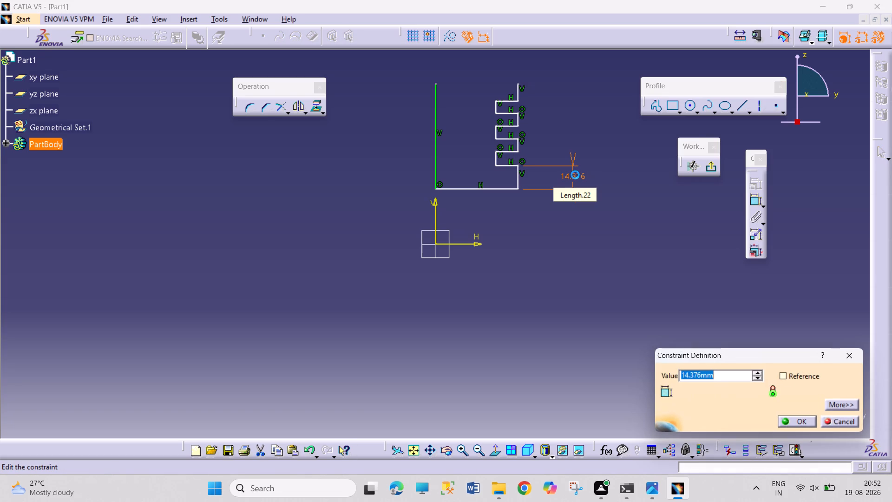
{"action": "type", "text": "1.5"}
{"action": "key", "text": "Return"}
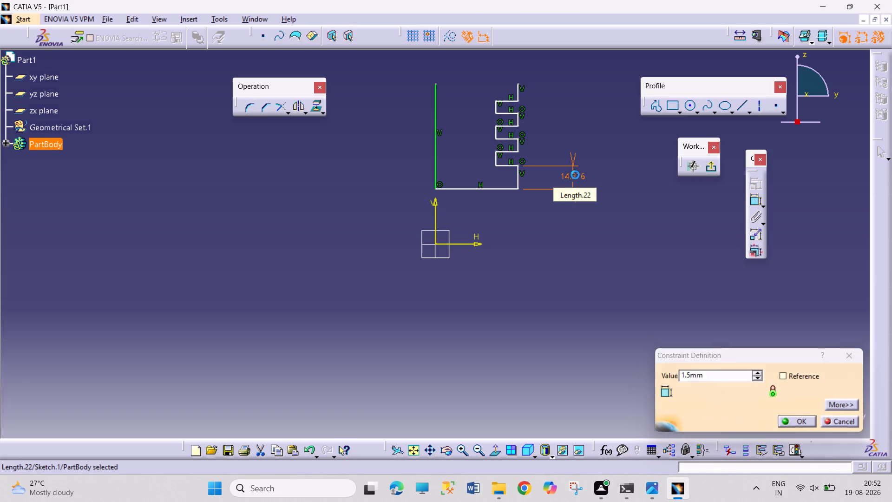
Dimension the inner vertical edge of the lowest groove and set it to 1.5 mm.
{"action": "left_click", "coordinate": [753, 198]}
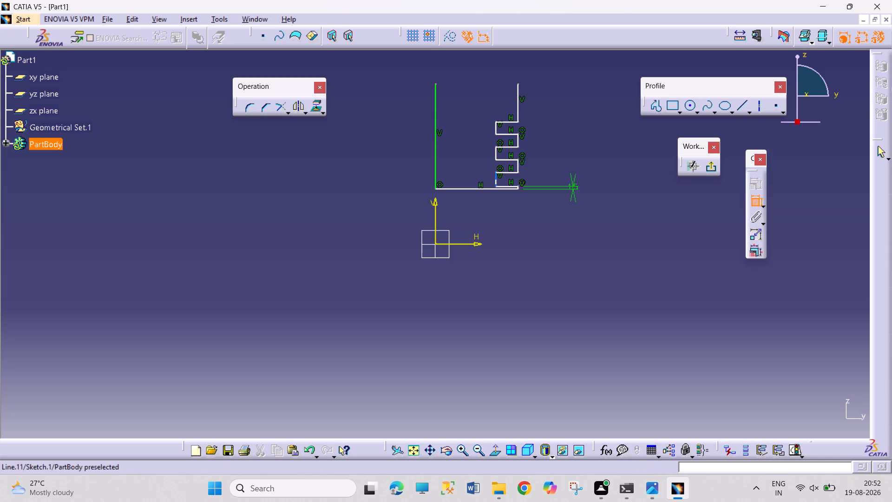
{"action": "left_click", "coordinate": [496, 178]}
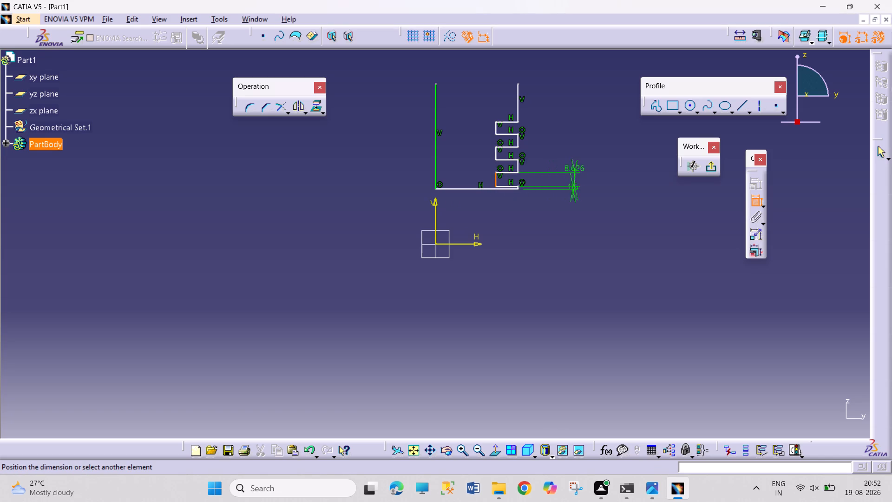
{"action": "left_click", "coordinate": [607, 154]}
{"action": "left_click", "coordinate": [610, 151]}
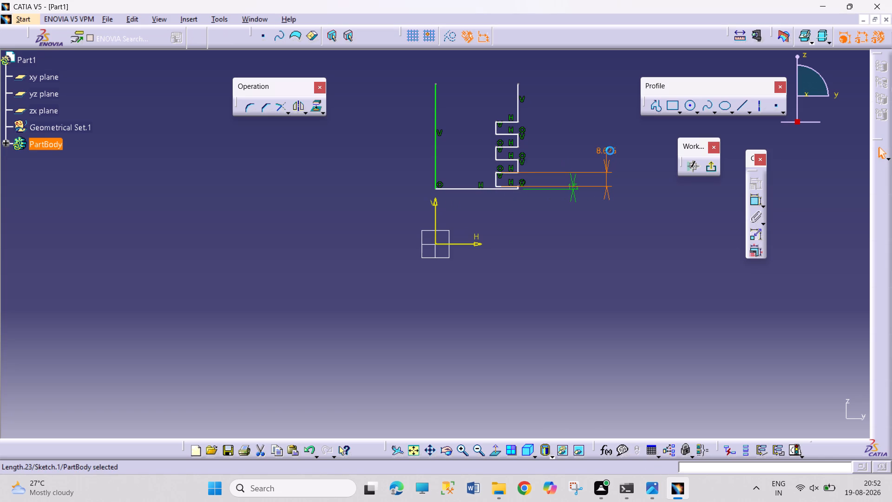
{"action": "type", "text": "1.5"}
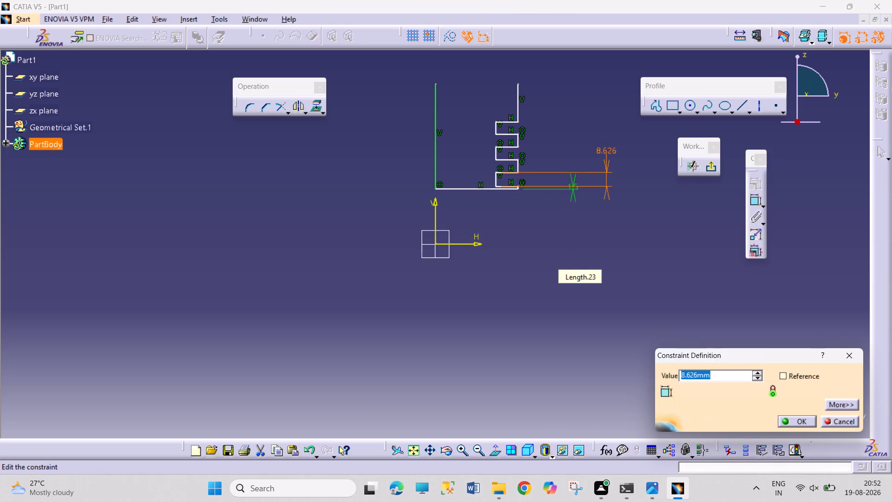
{"action": "key", "text": "Return"}
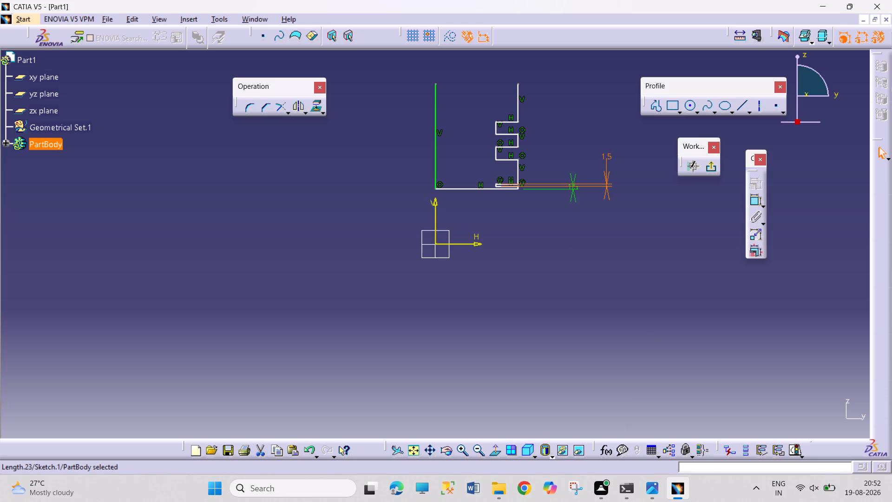
Dimension the outer vertical edge between the lowest and middle grooves and set it to 1.5 mm.
{"action": "left_click", "coordinate": [755, 199]}
{"action": "left_click", "coordinate": [517, 176]}
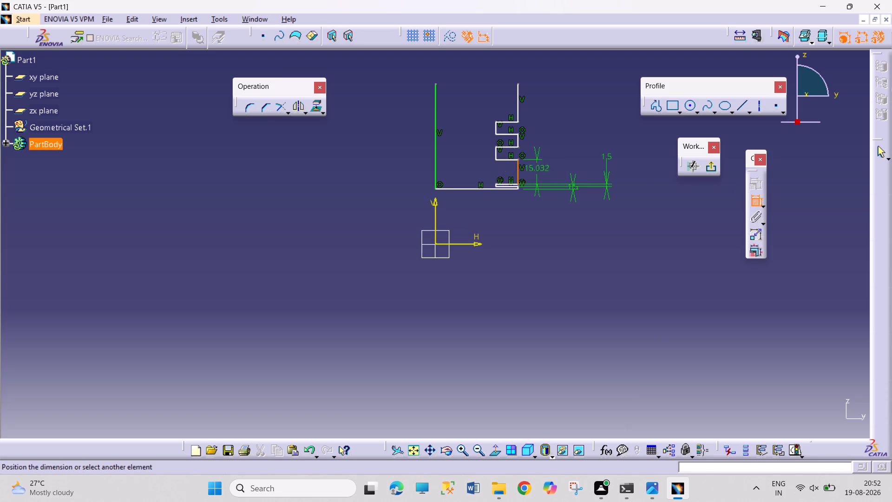
{"action": "left_click", "coordinate": [584, 144]}
{"action": "double_click", "coordinate": [587, 140]}
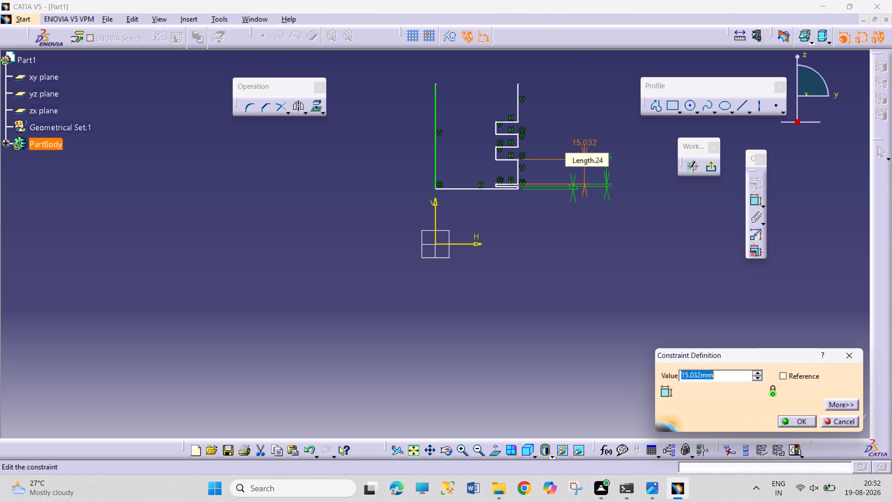
{"action": "type", "text": "1.5"}
{"action": "key", "text": "Return"}
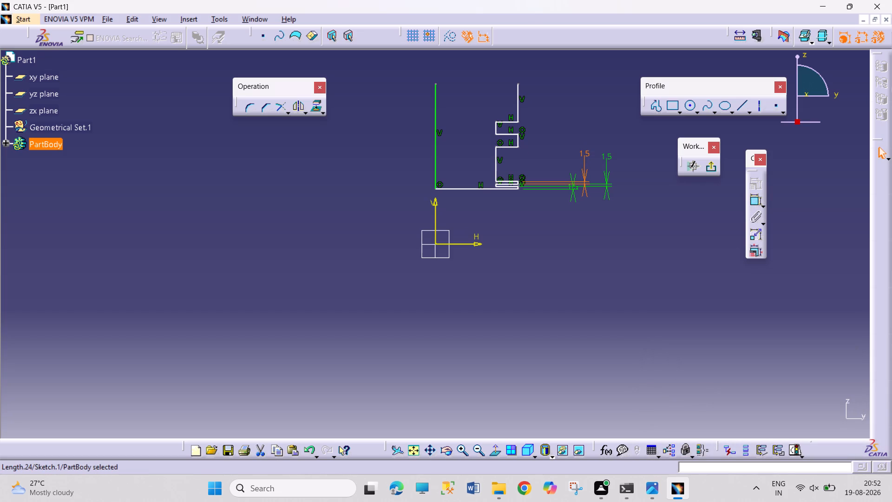
Dimension the inner vertical edge of the middle groove and set it to 1.5 mm.
{"action": "middle_click_drag", "start_coordinate": [548, 153], "coordinate": [546, 106], "text": "ctrl"}
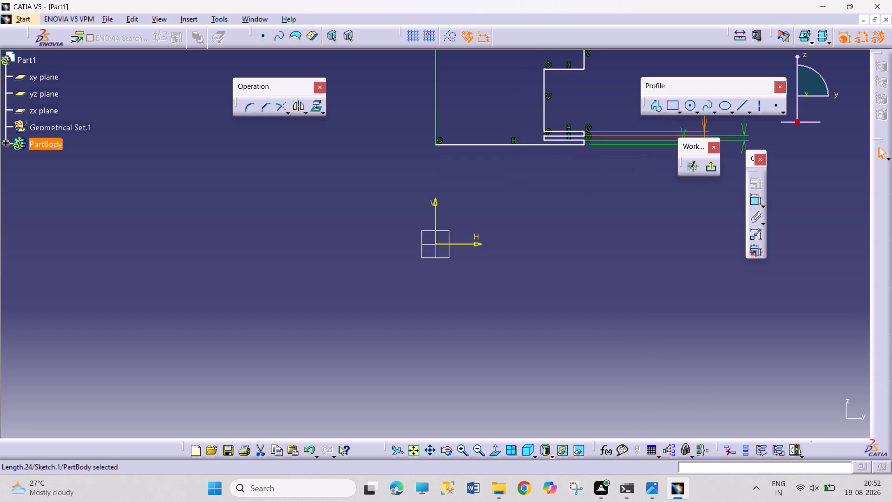
{"action": "middle_click_drag", "start_coordinate": [630, 211], "coordinate": [514, 329]}
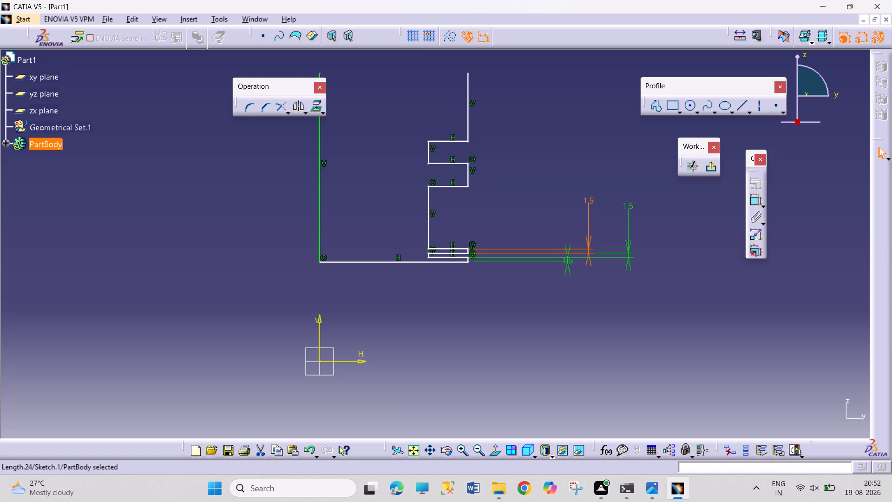
{"action": "left_click", "coordinate": [752, 198]}
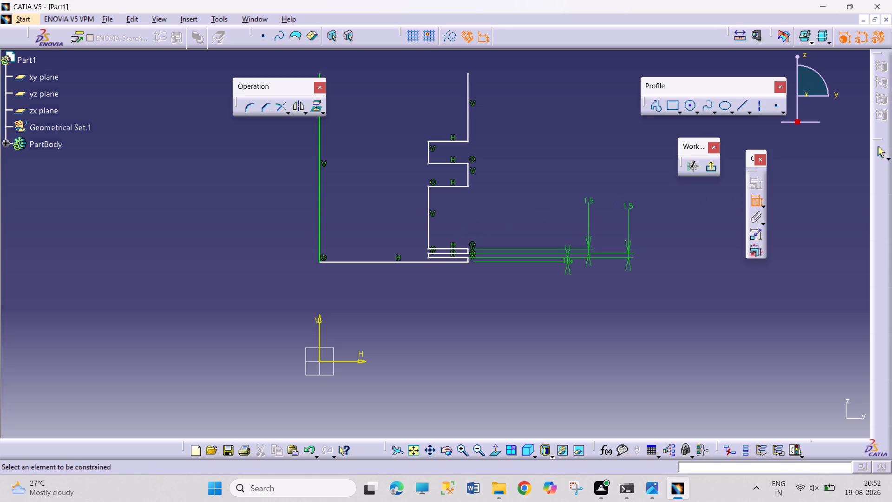
{"action": "left_click", "coordinate": [430, 221]}
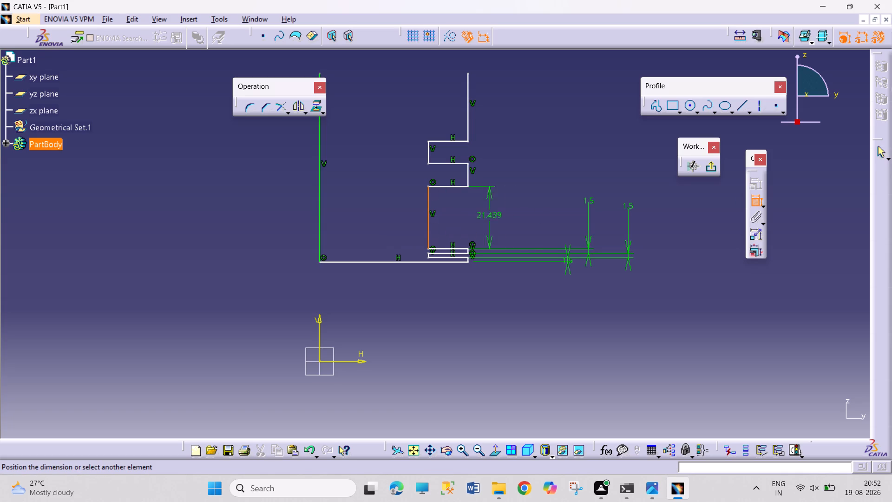
{"action": "left_click", "coordinate": [536, 217]}
{"action": "double_click", "coordinate": [540, 209]}
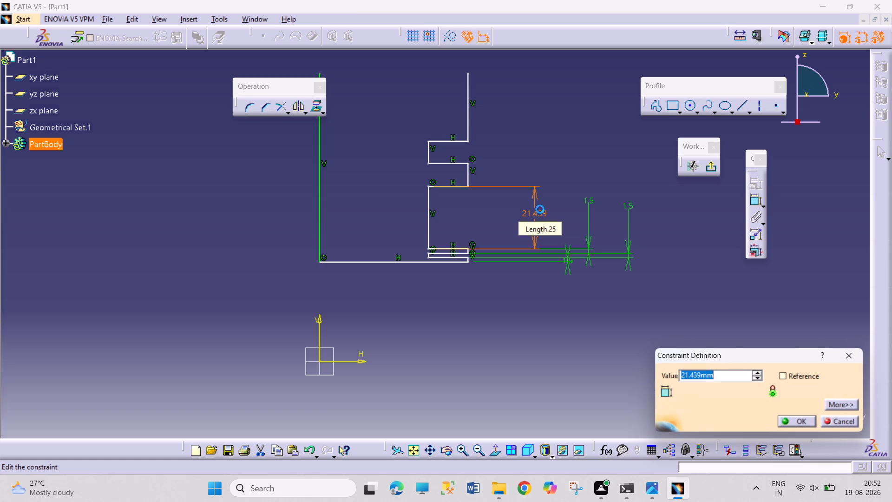
{"action": "type", "text": "1.5"}
{"action": "key", "text": "Return"}
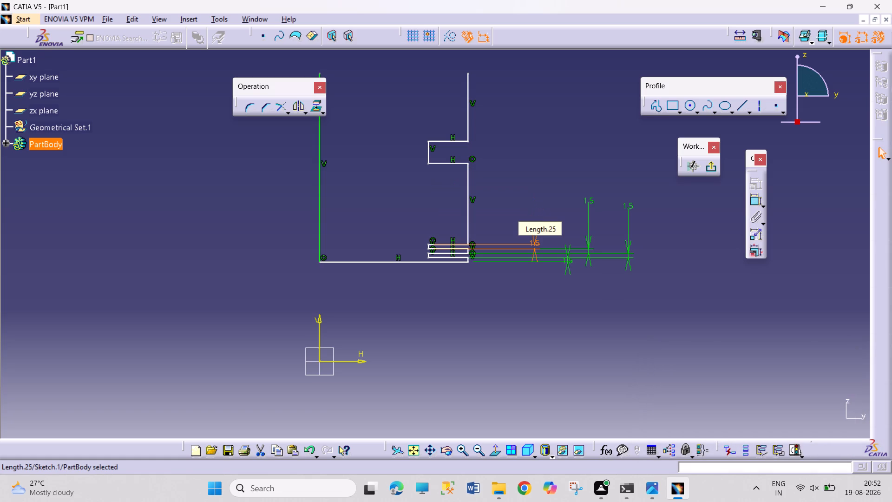
Dimension the outer vertical edge between the middle and top grooves and set it to 1.5 mm.
{"action": "left_click", "coordinate": [756, 199]}
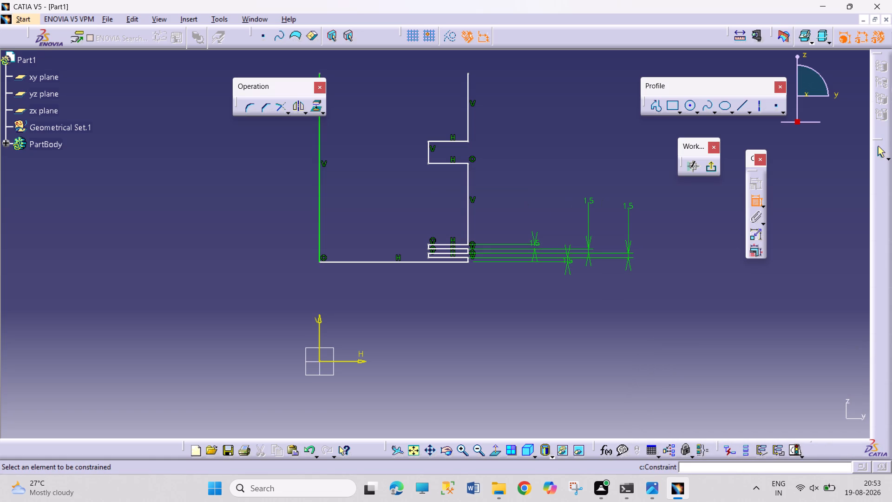
{"action": "left_click", "coordinate": [468, 210]}
{"action": "left_click", "coordinate": [523, 208]}
{"action": "double_click", "coordinate": [524, 205]}
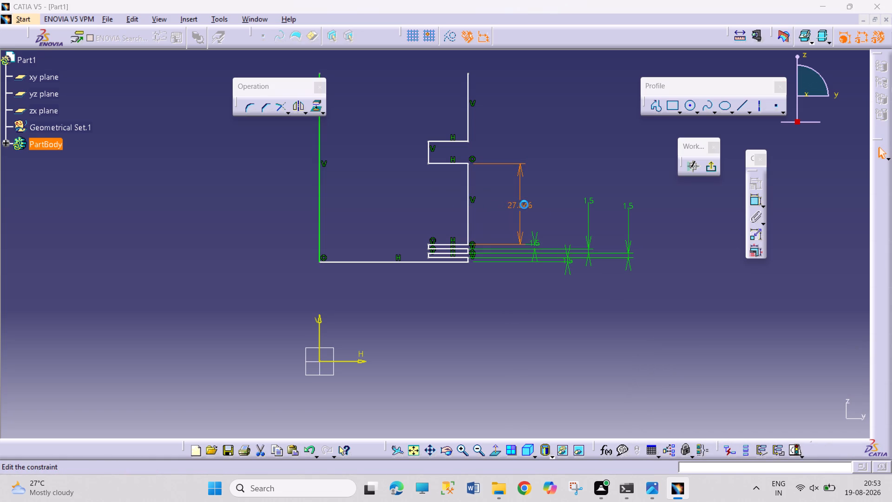
{"action": "type", "text": "1.5"}
{"action": "key", "text": "Return"}
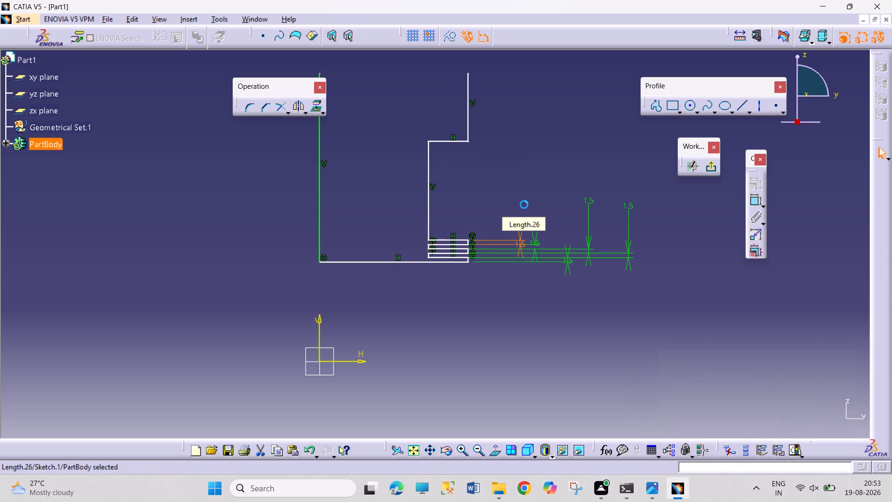
Dimension the inner vertical edge of the top groove and set it to 1.5 mm.
{"action": "left_click", "coordinate": [754, 198]}
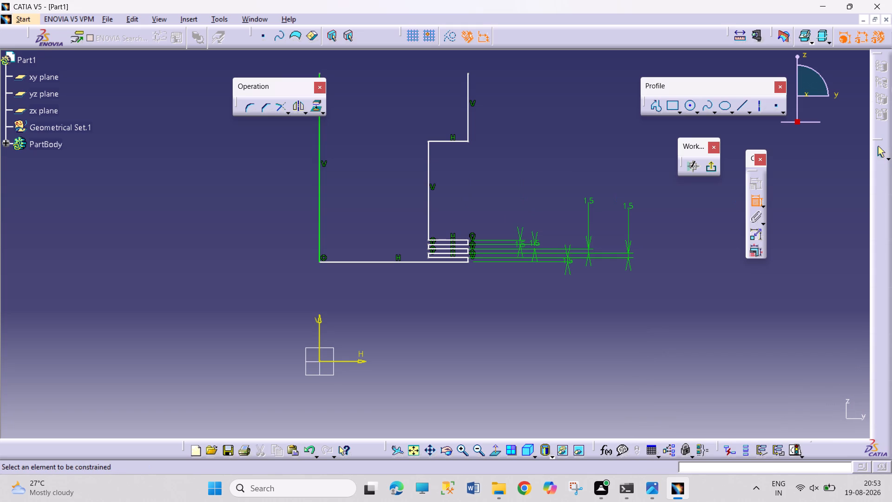
{"action": "left_click_drag", "start_coordinate": [428, 194], "coordinate": [434, 194]}
{"action": "triple_click", "coordinate": [560, 194]}
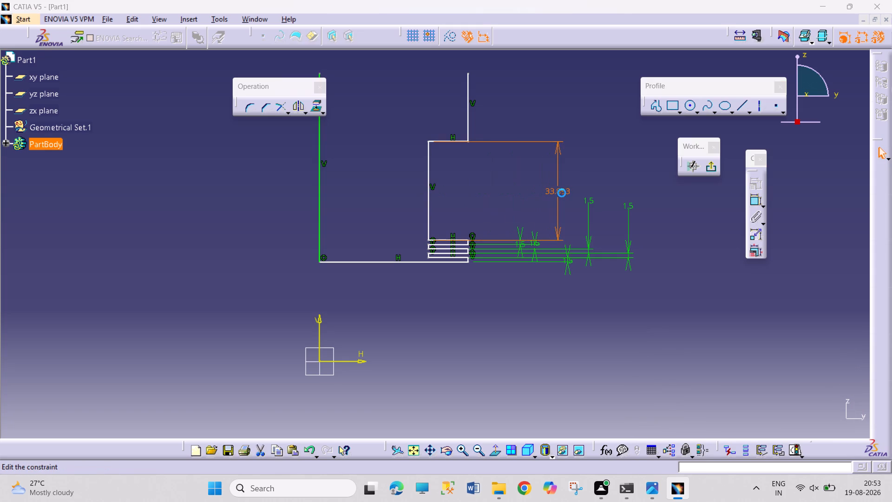
{"action": "type", "text": "1.5"}
{"action": "key", "text": "Return"}
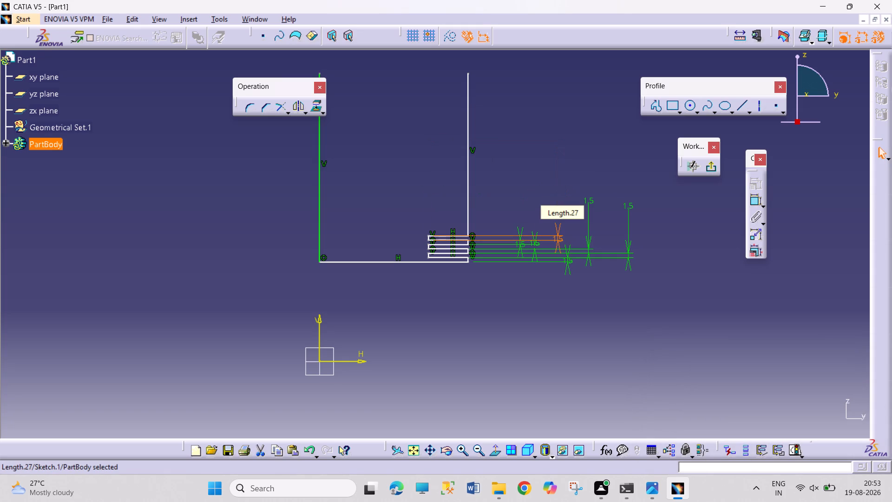
Dimension the outer vertical edge above the top groove and set it to 2 mm.
{"action": "left_click", "coordinate": [752, 199]}
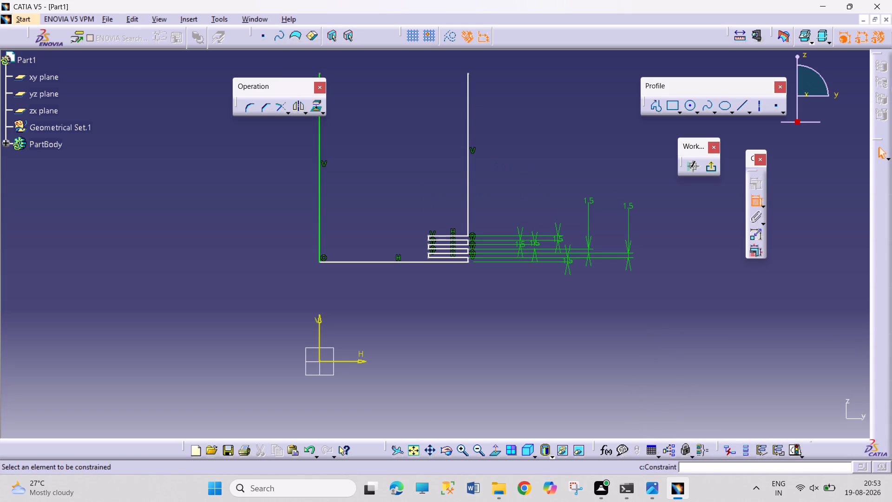
{"action": "left_click", "coordinate": [468, 158]}
{"action": "left_click", "coordinate": [505, 158]}
{"action": "double_click", "coordinate": [507, 154]}
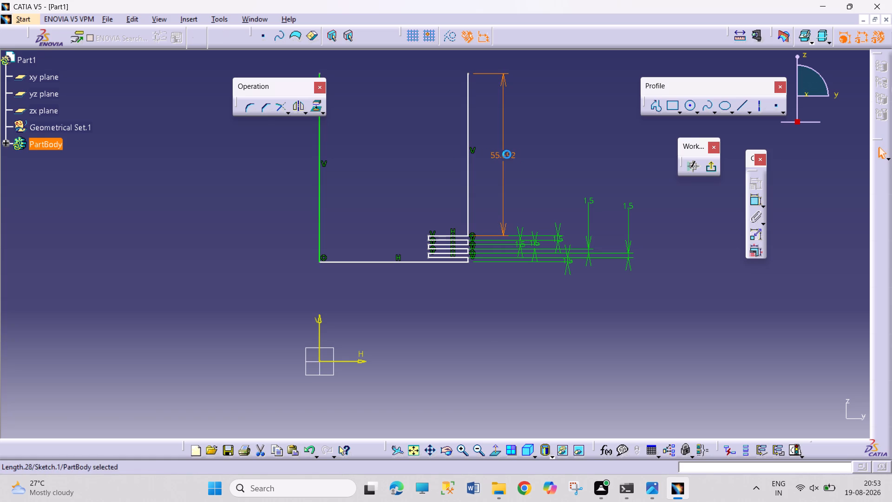
{"action": "key", "text": "2"}
{"action": "key", "text": "Return"}
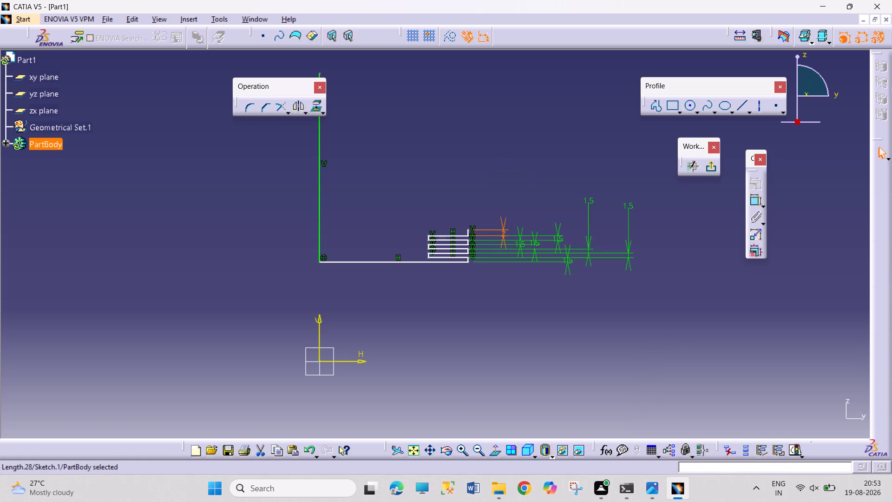
{"action": "left_click", "coordinate": [491, 332]}
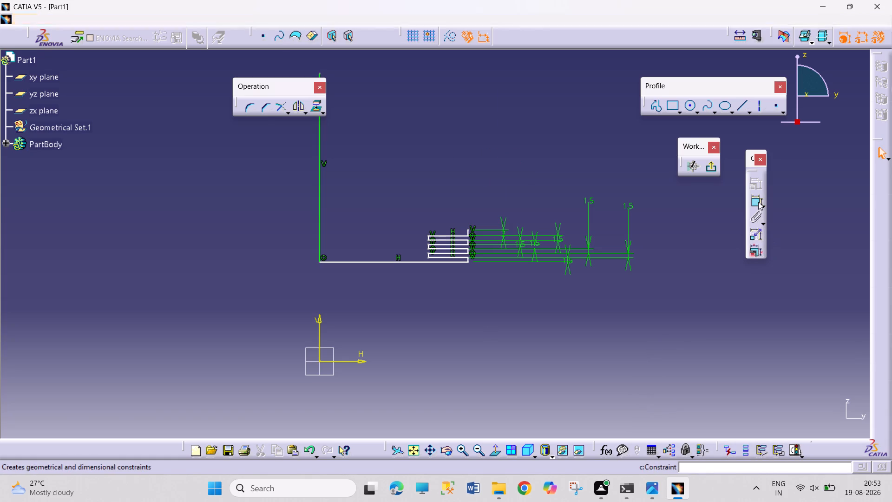
Dimension the upper horizontal edge of the top groove and set the groove depth to 1.5 mm.
{"action": "left_click", "coordinate": [758, 202]}
{"action": "left_click_drag", "start_coordinate": [454, 235], "coordinate": [453, 229]}
{"action": "left_click", "coordinate": [465, 146]}
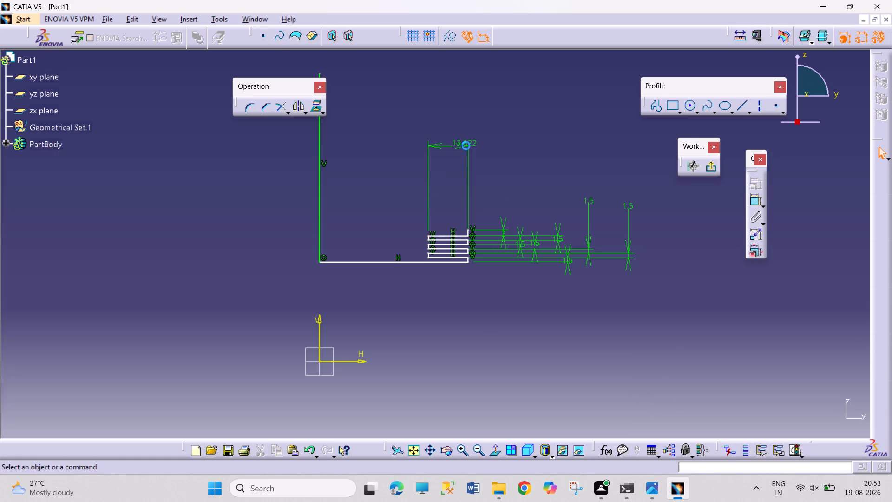
{"action": "left_click_drag", "start_coordinate": [469, 142], "coordinate": [490, 145]}
{"action": "left_click_drag", "start_coordinate": [463, 146], "coordinate": [505, 142]}
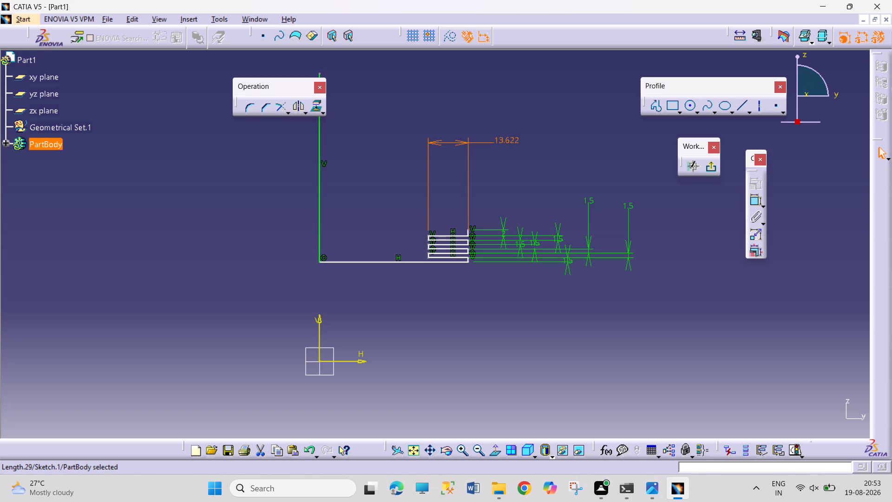
{"action": "double_click", "coordinate": [506, 141]}
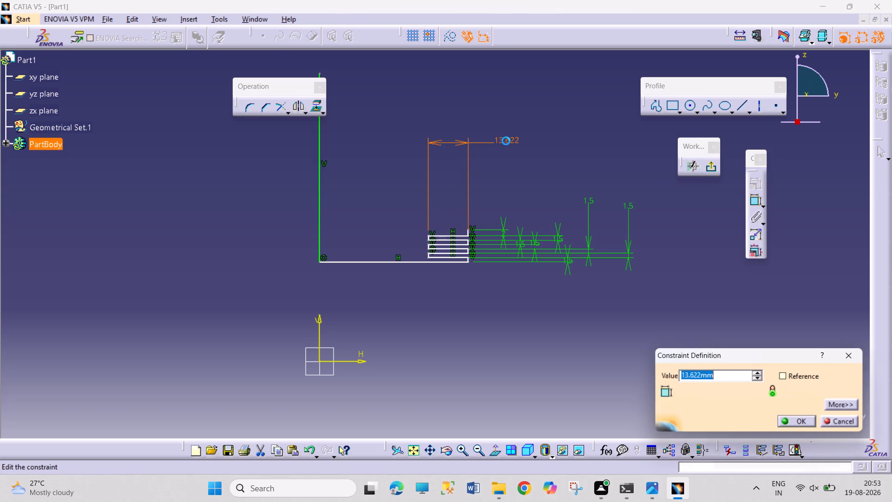
{"action": "type", "text": "1.5"}
{"action": "key", "text": "Return"}
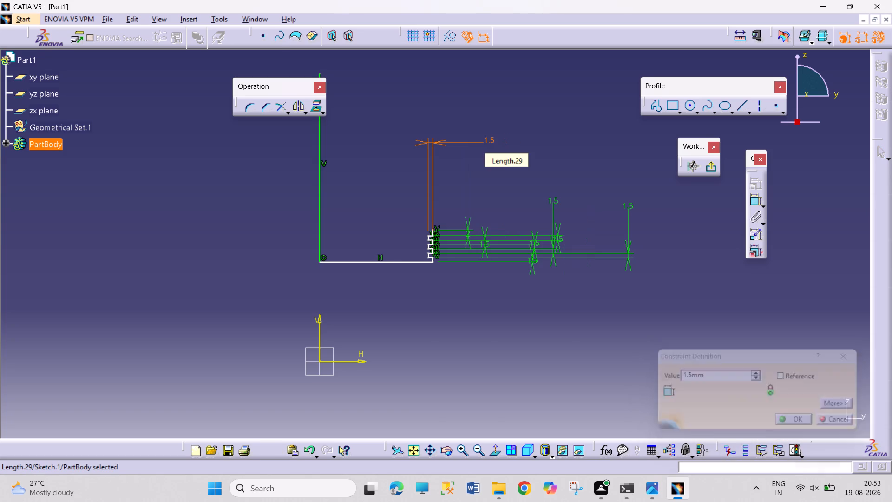
{"action": "left_click", "coordinate": [477, 328]}
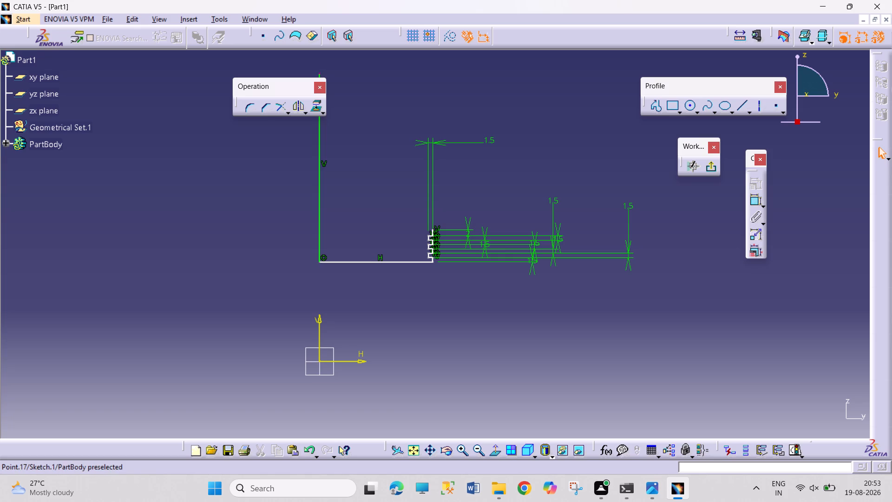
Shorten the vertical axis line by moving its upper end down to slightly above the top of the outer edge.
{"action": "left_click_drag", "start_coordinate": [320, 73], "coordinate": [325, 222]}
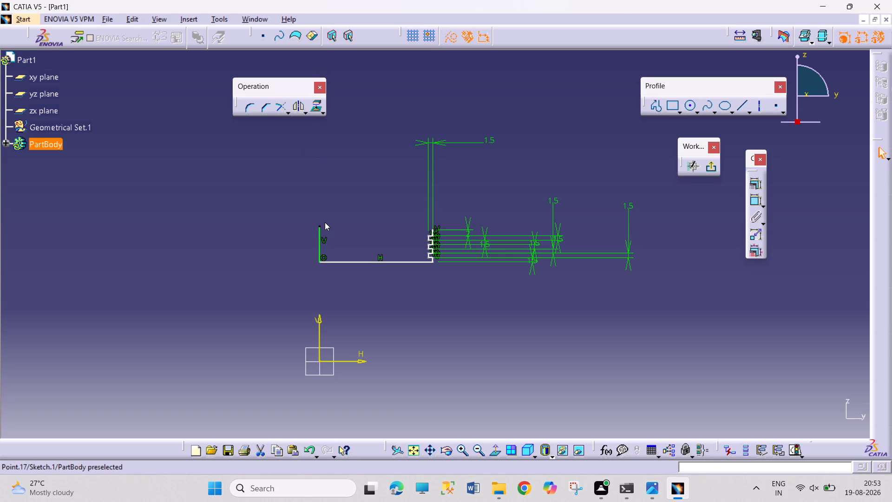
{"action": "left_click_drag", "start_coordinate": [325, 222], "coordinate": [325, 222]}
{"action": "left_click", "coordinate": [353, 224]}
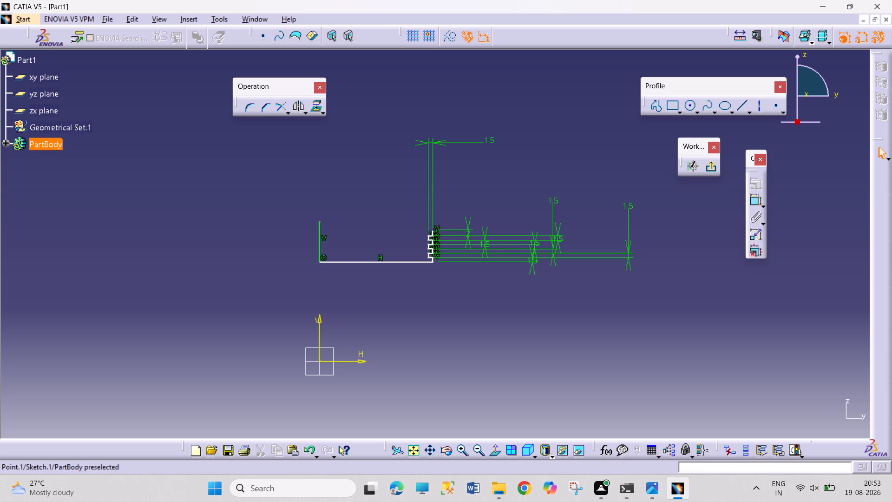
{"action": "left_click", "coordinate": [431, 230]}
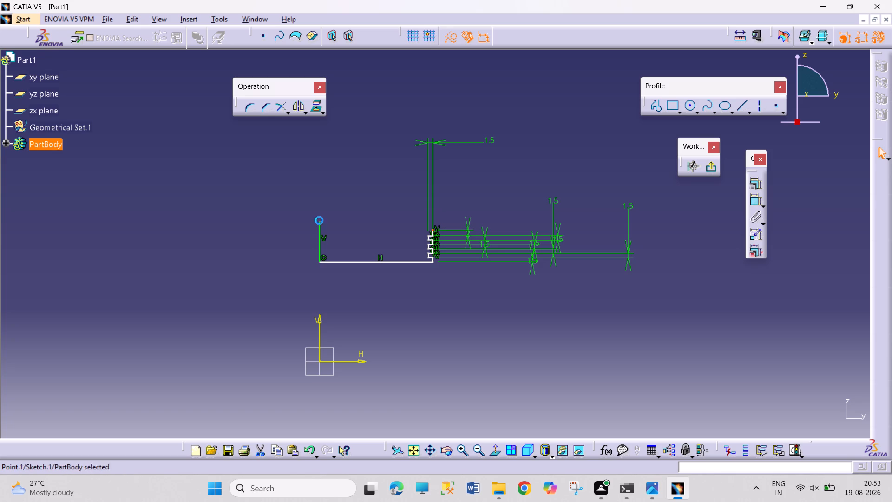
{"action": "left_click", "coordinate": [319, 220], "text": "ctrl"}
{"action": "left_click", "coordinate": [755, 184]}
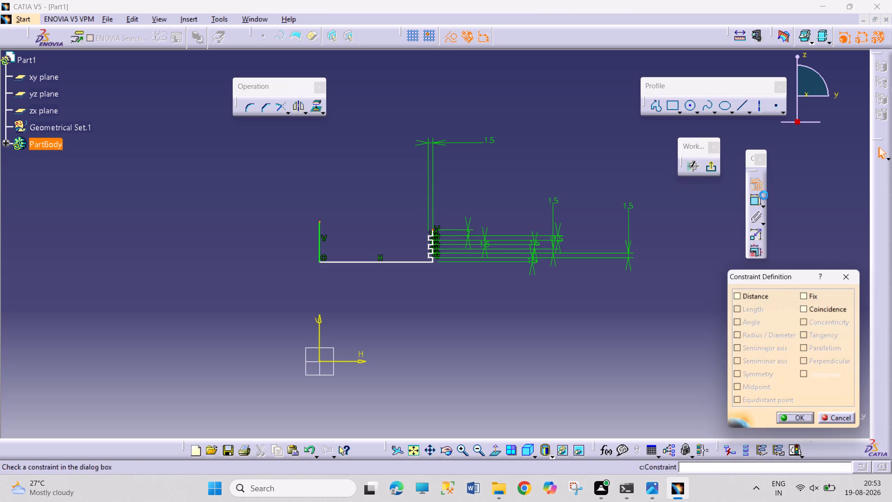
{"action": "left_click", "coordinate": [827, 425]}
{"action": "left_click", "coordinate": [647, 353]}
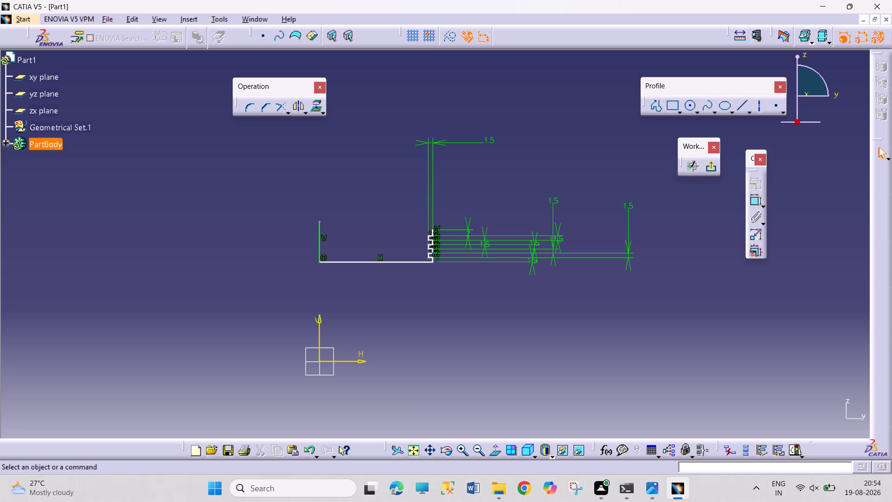
Move the vertical axis line freehand to shift the attached profile closer to the sketch origin and narrow it.
{"action": "left_click_drag", "start_coordinate": [319, 246], "coordinate": [294, 248]}
{"action": "left_click_drag", "start_coordinate": [294, 248], "coordinate": [338, 245]}
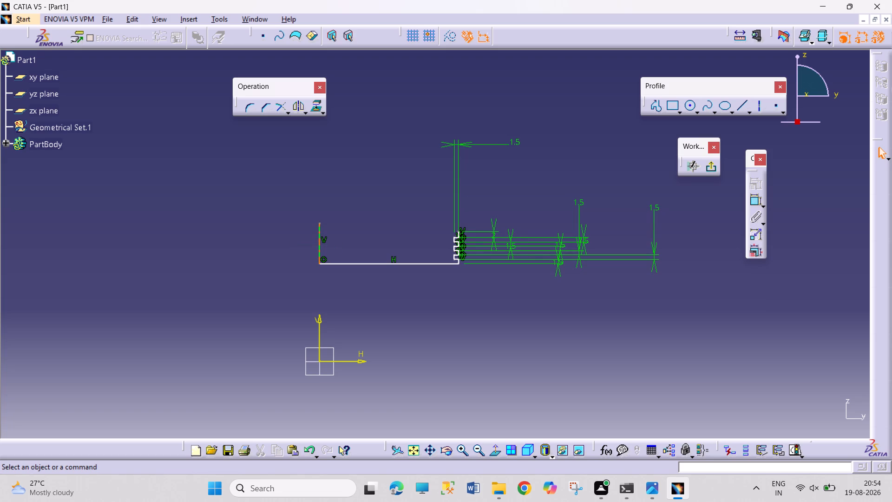
{"action": "left_click_drag", "start_coordinate": [317, 244], "coordinate": [356, 260]}
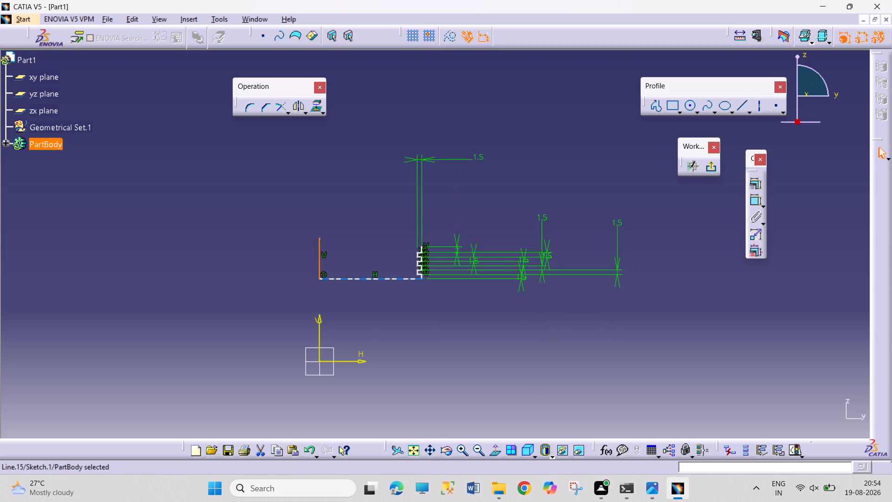
{"action": "left_click", "coordinate": [465, 350]}
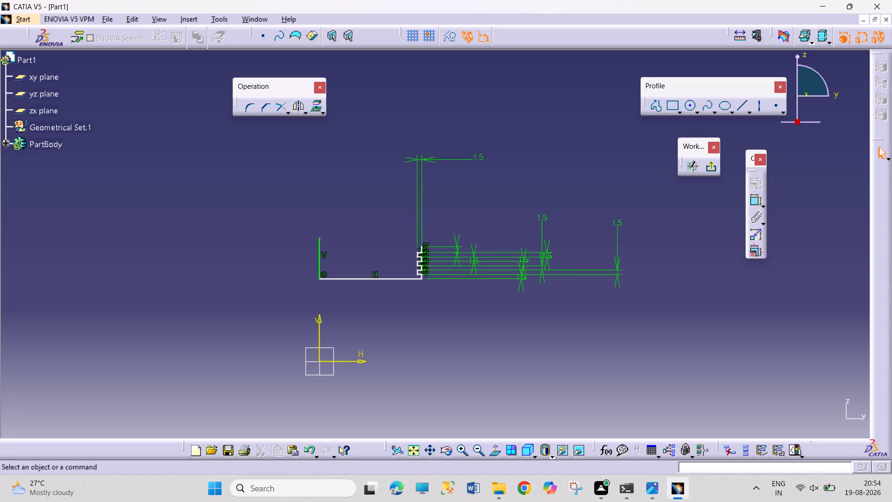
Delete the vertical axis line and redraw it about 11 mm up from the inner end of the bottom edge.
{"action": "right_click", "coordinate": [321, 258]}
{"action": "left_click", "coordinate": [367, 414]}
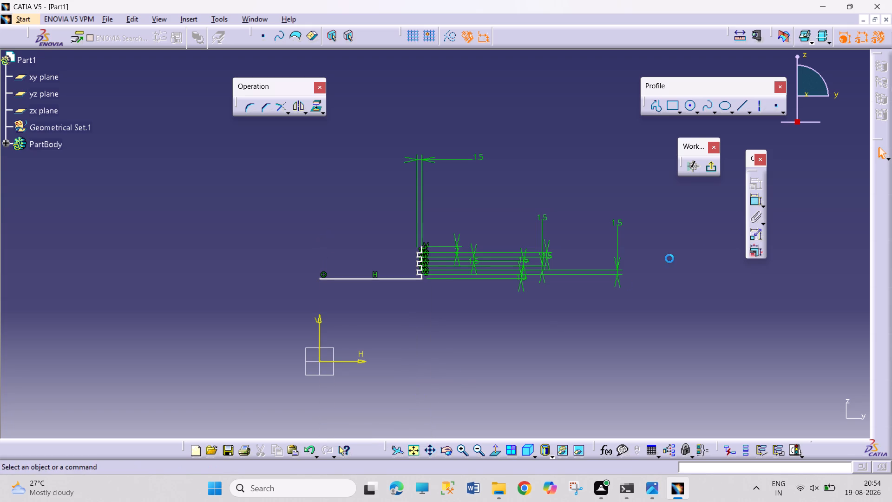
{"action": "left_click", "coordinate": [740, 105]}
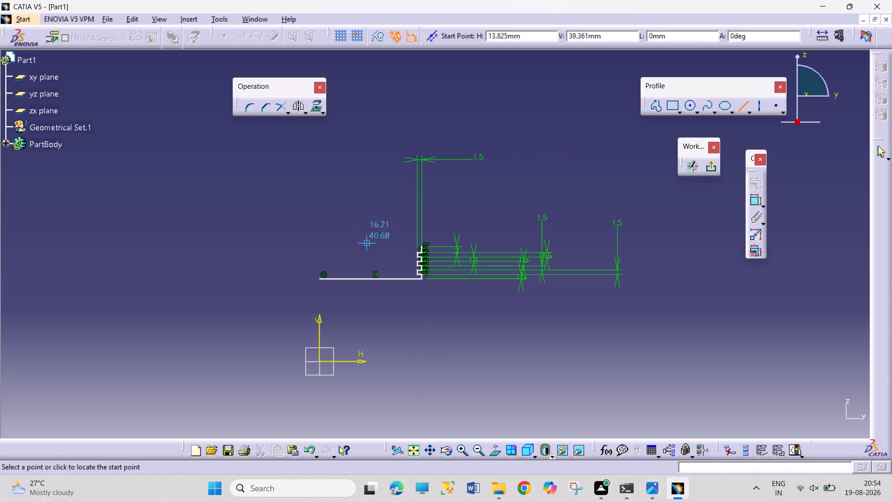
{"action": "left_click", "coordinate": [320, 280]}
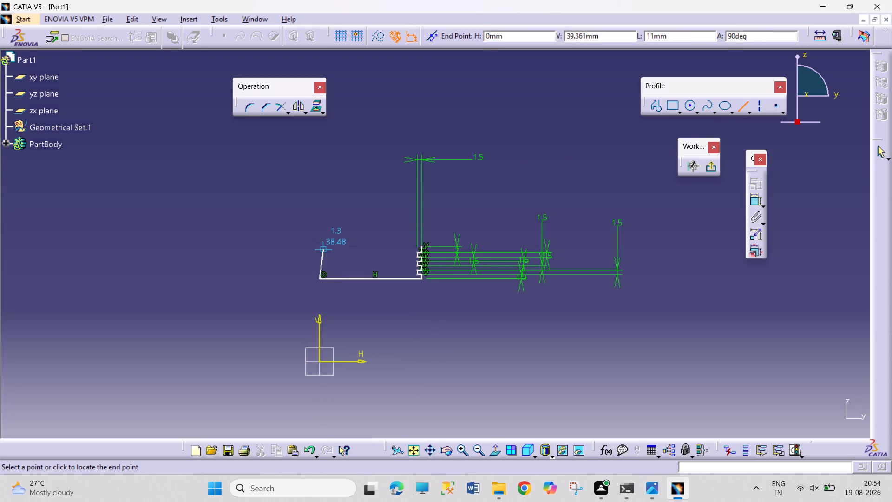
{"action": "left_click", "coordinate": [320, 248]}
{"action": "left_click", "coordinate": [394, 330]}
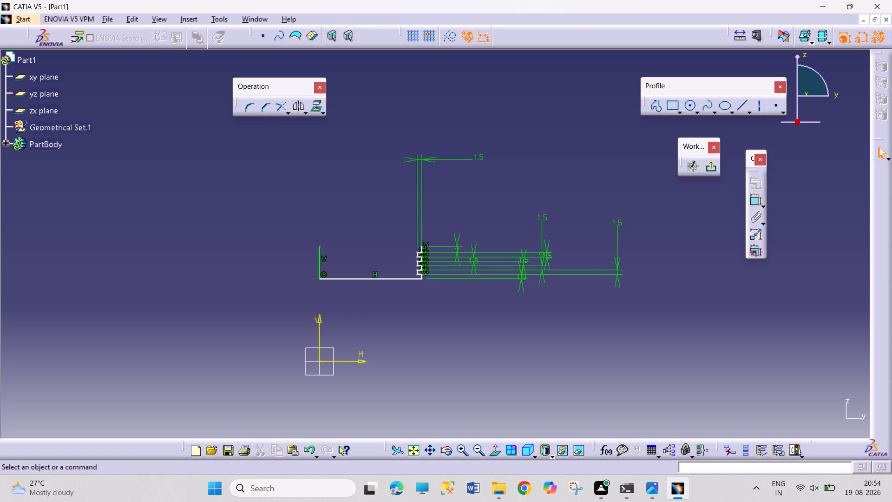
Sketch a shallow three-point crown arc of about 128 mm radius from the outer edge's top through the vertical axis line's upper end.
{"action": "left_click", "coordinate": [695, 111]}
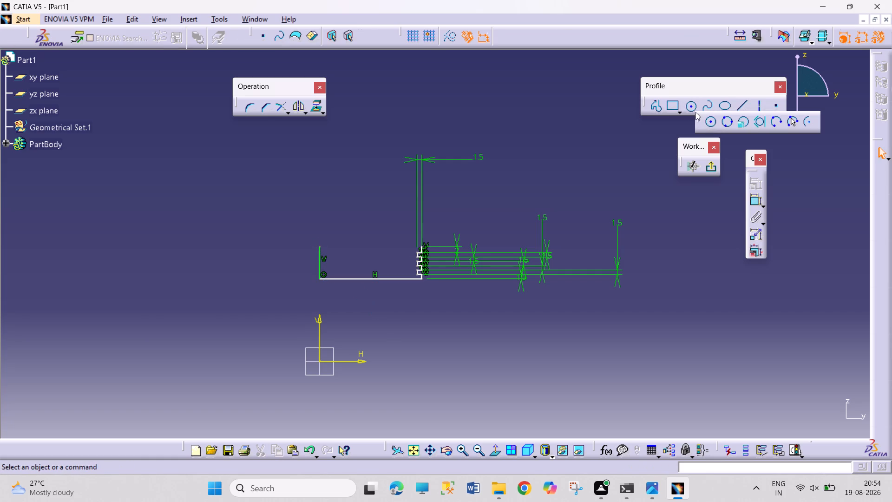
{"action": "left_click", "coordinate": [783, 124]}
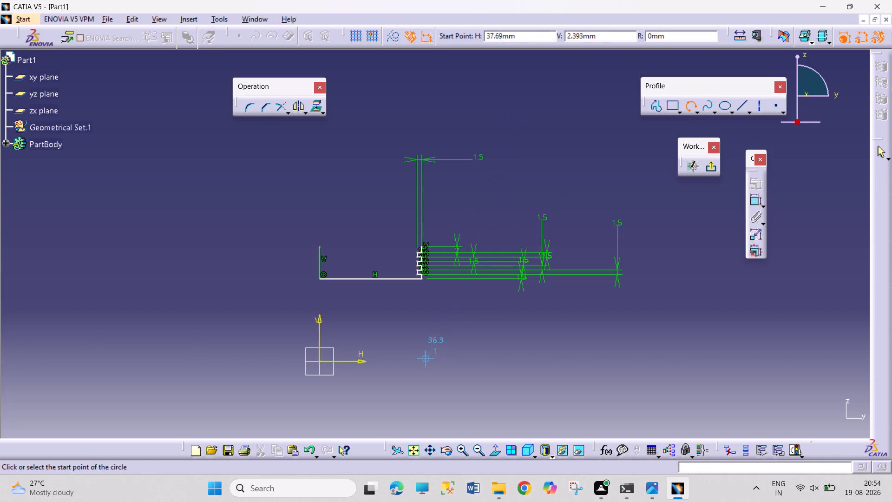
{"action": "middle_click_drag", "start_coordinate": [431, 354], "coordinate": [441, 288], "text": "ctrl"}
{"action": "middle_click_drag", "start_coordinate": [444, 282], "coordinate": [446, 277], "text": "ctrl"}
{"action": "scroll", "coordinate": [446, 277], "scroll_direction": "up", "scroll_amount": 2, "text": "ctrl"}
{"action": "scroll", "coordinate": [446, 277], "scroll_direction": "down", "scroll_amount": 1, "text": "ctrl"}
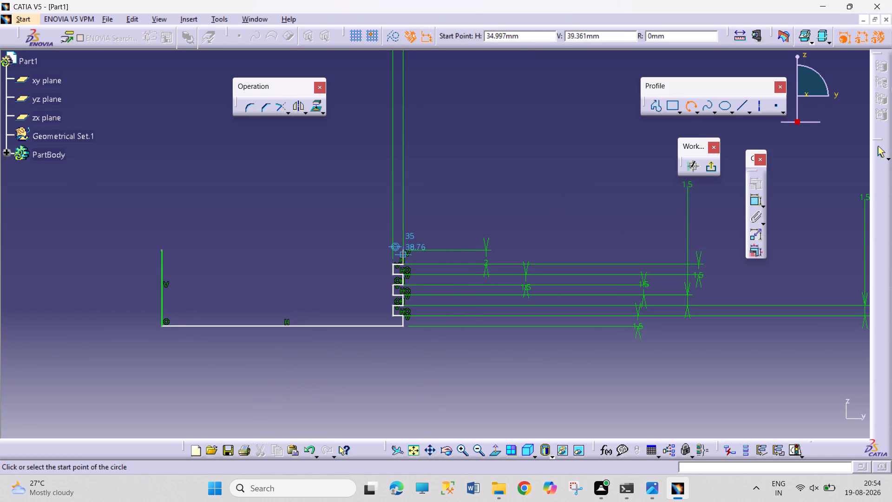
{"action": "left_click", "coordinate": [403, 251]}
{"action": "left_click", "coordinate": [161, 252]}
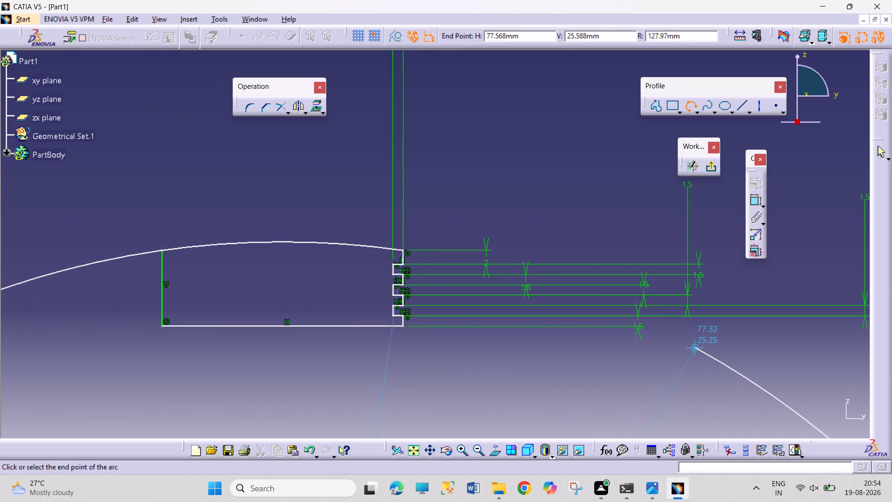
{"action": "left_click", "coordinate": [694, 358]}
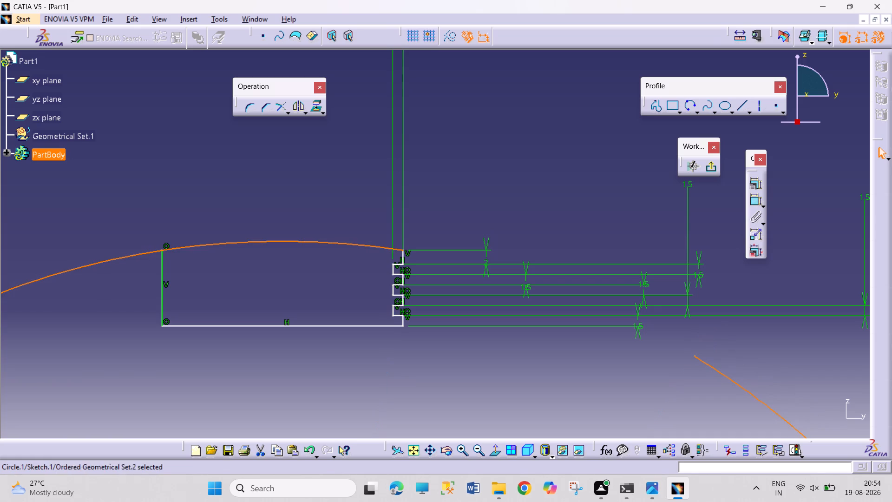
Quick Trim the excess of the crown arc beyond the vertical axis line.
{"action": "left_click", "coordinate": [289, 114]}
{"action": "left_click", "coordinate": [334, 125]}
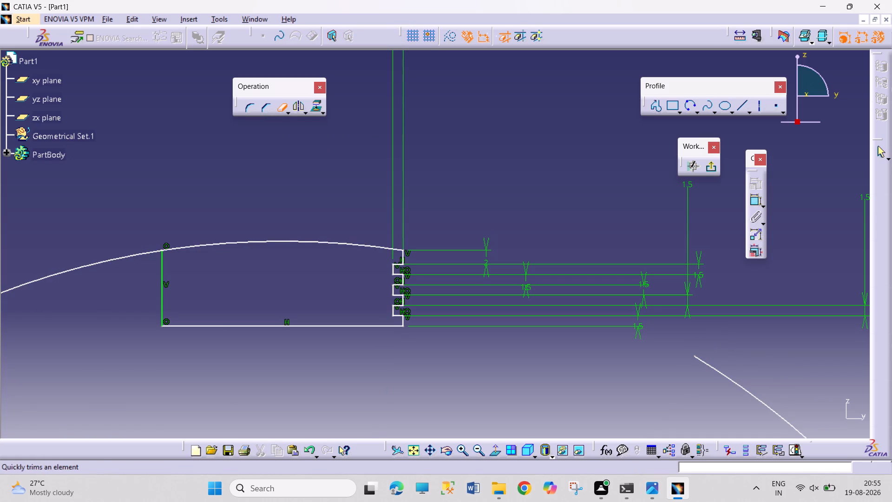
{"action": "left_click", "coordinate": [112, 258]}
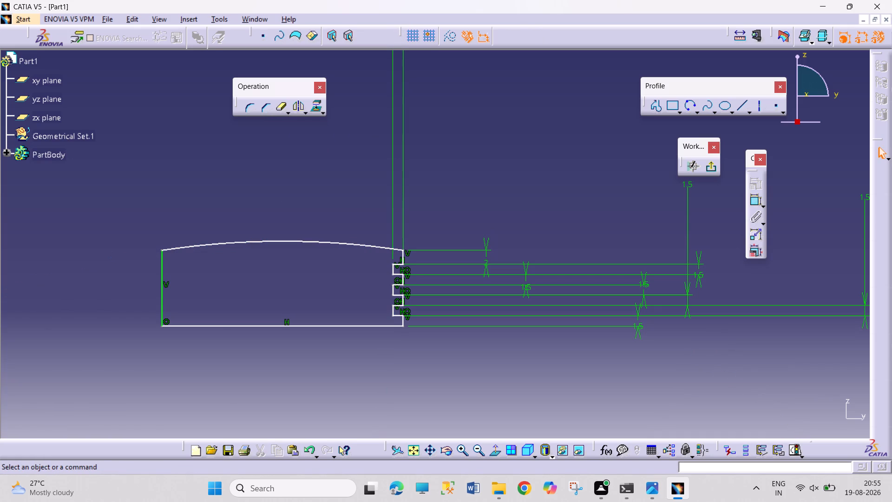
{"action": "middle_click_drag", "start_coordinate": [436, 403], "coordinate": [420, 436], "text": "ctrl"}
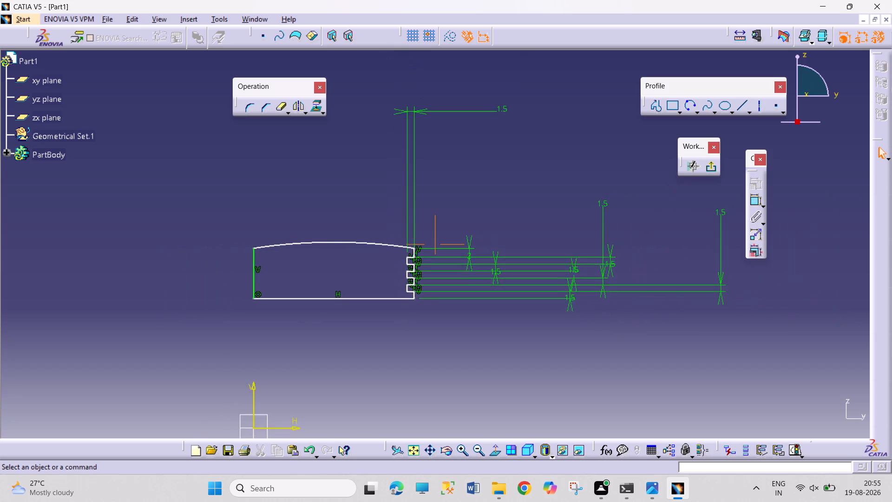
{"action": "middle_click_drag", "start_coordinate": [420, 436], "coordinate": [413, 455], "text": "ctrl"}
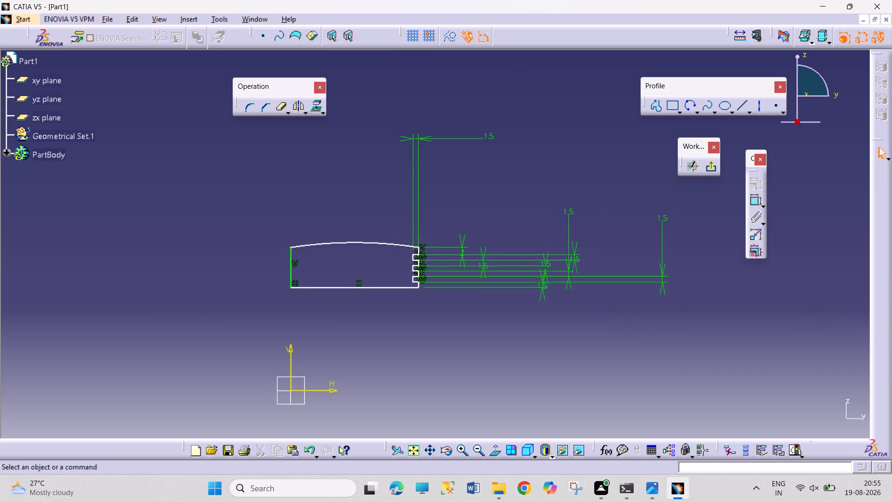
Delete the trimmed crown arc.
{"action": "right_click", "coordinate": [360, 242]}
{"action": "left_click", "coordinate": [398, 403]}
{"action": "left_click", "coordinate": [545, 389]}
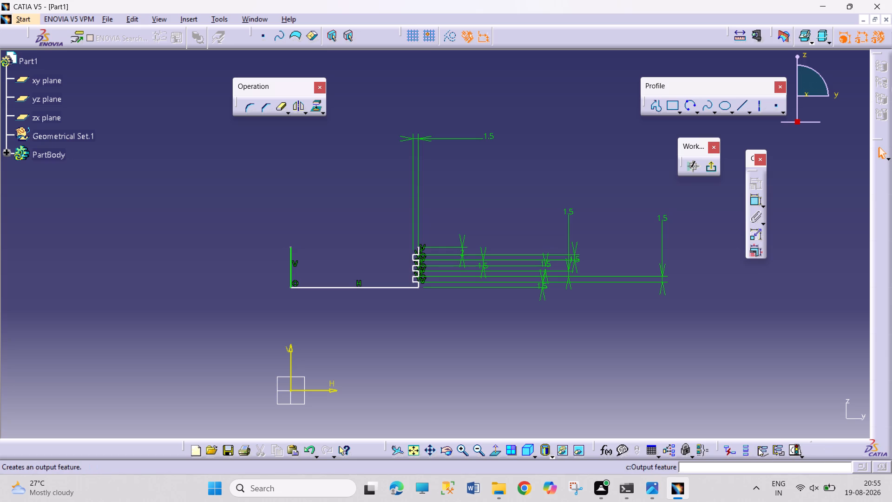
Dimension the height of the outer edge's top end above the horizontal sketch axis and set it to 50 mm.
{"action": "left_click", "coordinate": [753, 201]}
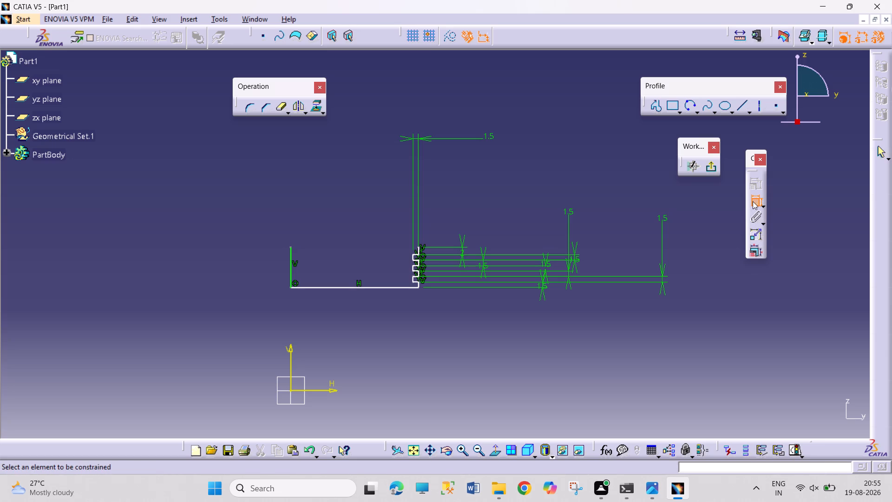
{"action": "left_click", "coordinate": [328, 388]}
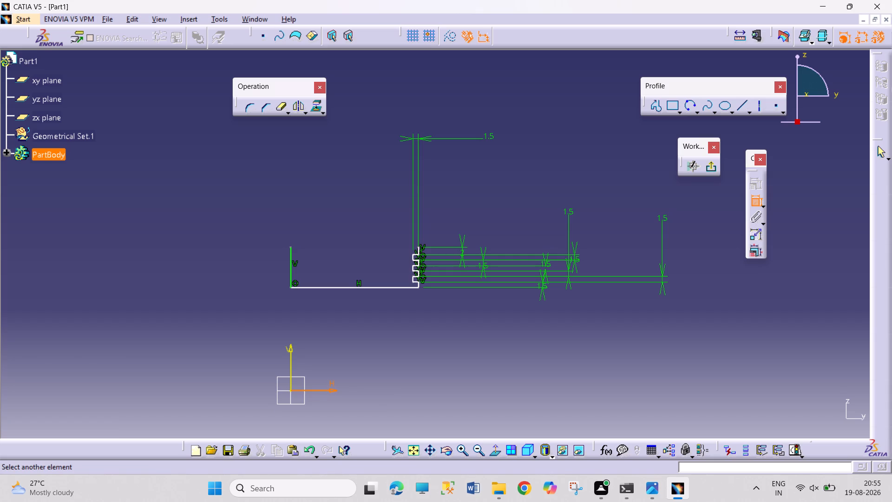
{"action": "left_click", "coordinate": [418, 246]}
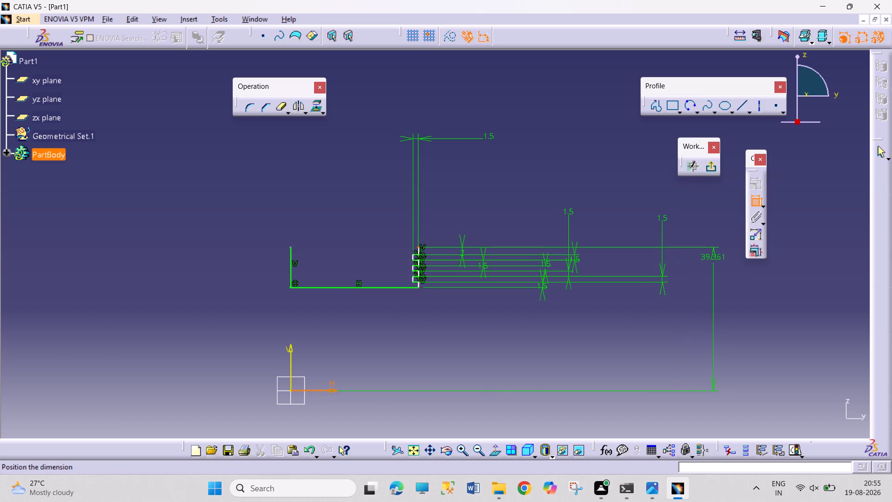
{"action": "left_click", "coordinate": [721, 270]}
{"action": "double_click", "coordinate": [722, 265]}
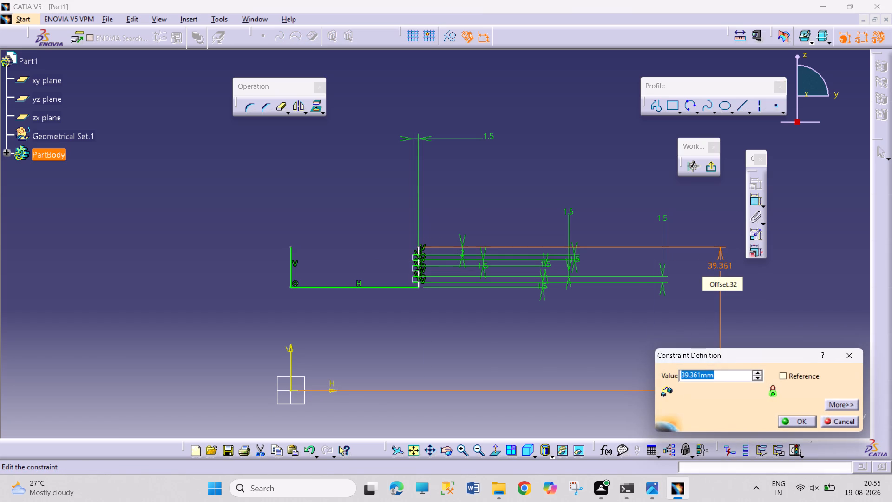
{"action": "type", "text": "50"}
{"action": "key", "text": "Return"}
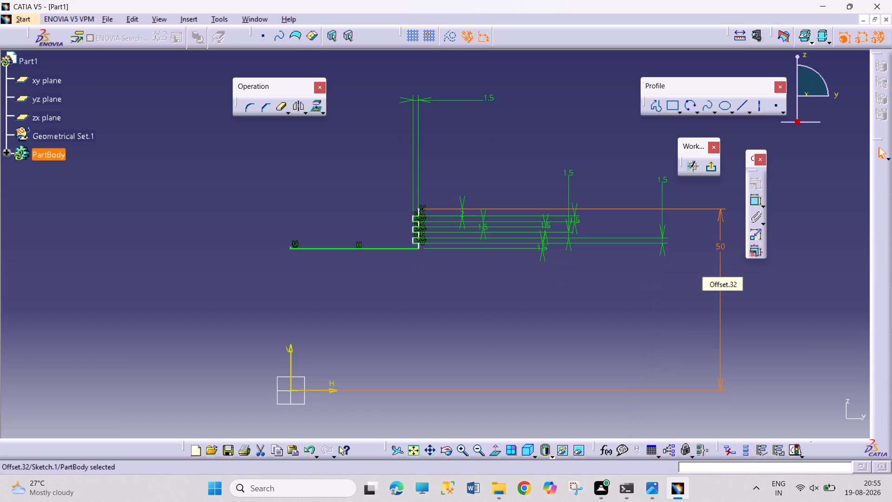
{"action": "left_click", "coordinate": [811, 324]}
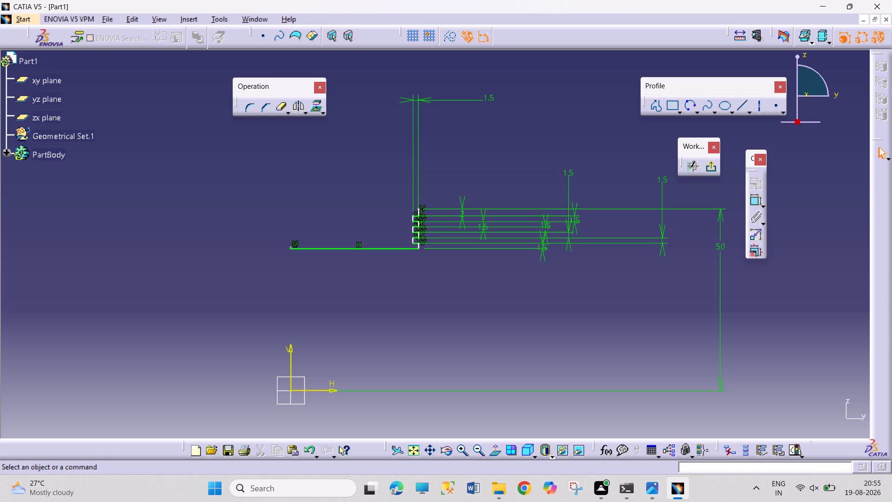
Dimension the distance from the vertical sketch axis to the profile's outer edge and set it to 24 mm.
{"action": "left_click", "coordinate": [754, 198]}
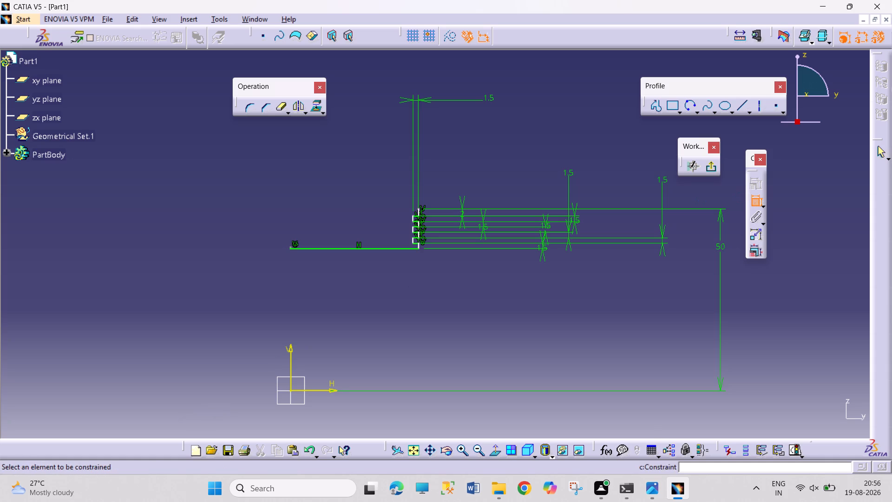
{"action": "left_click", "coordinate": [291, 360]}
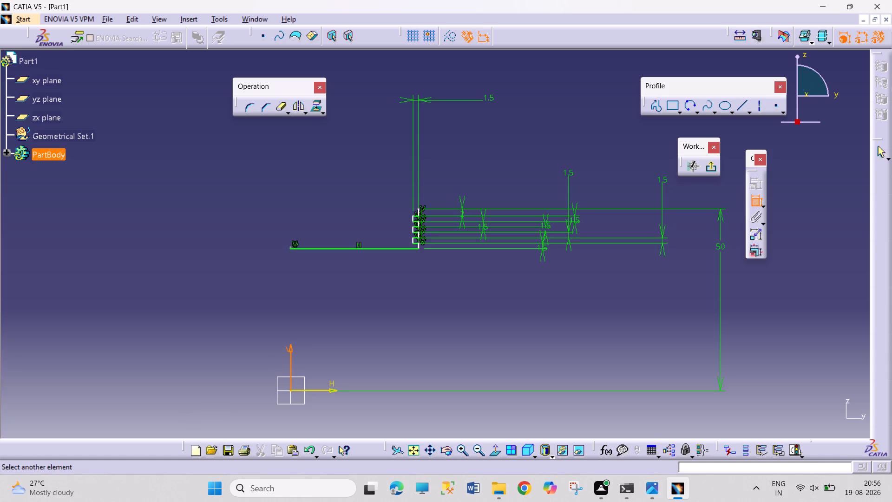
{"action": "left_click_drag", "start_coordinate": [420, 210], "coordinate": [420, 204]}
{"action": "left_click", "coordinate": [356, 147]}
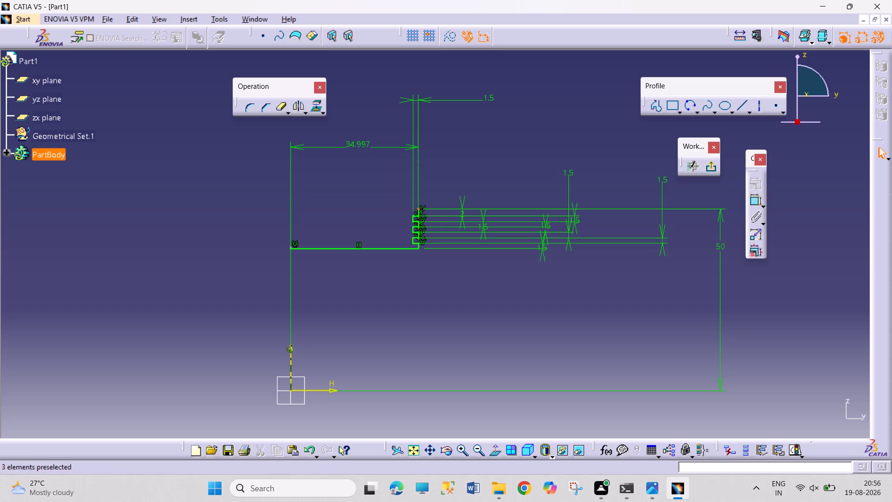
{"action": "double_click", "coordinate": [356, 144]}
{"action": "type", "text": "24"}
{"action": "key", "text": "Return"}
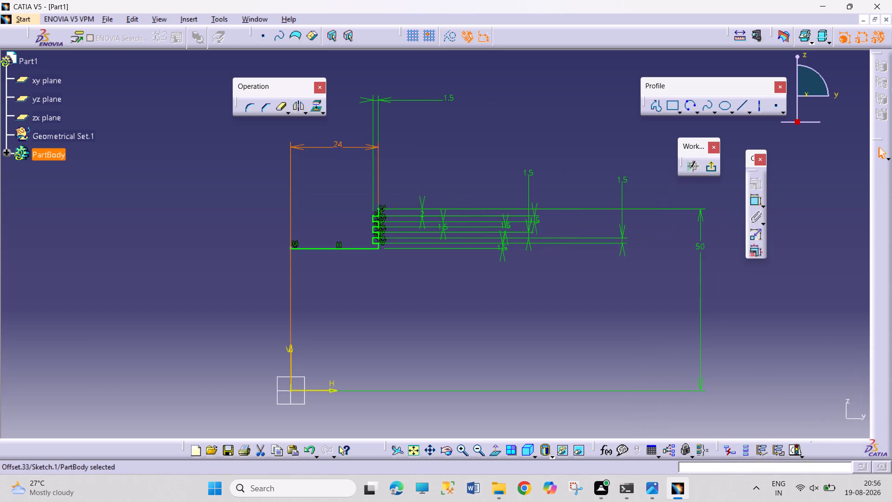
{"action": "left_click", "coordinate": [450, 318]}
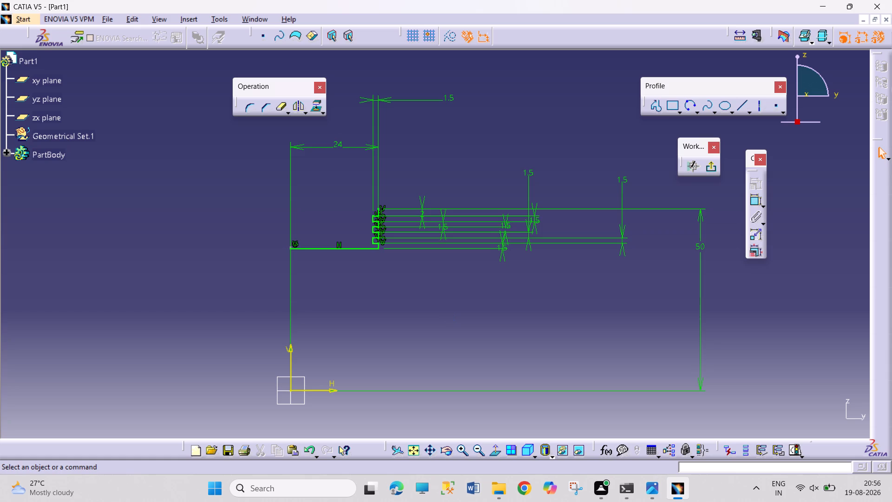
{"action": "left_click", "coordinate": [453, 314]}
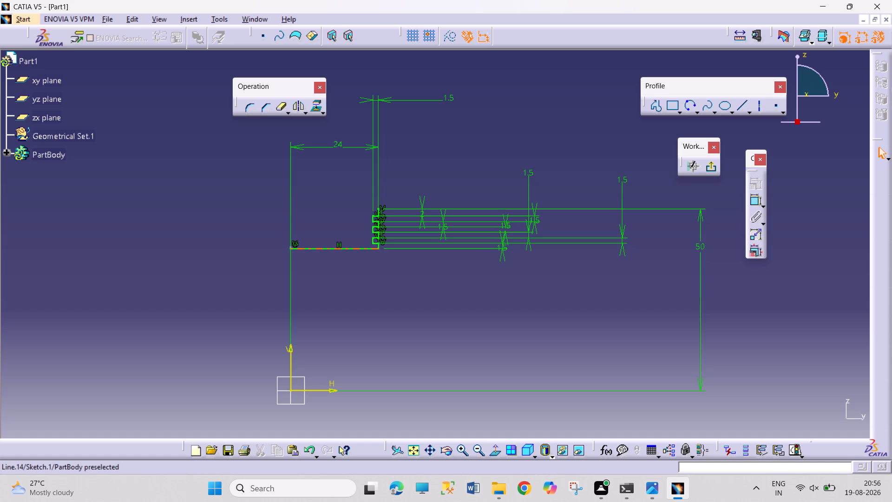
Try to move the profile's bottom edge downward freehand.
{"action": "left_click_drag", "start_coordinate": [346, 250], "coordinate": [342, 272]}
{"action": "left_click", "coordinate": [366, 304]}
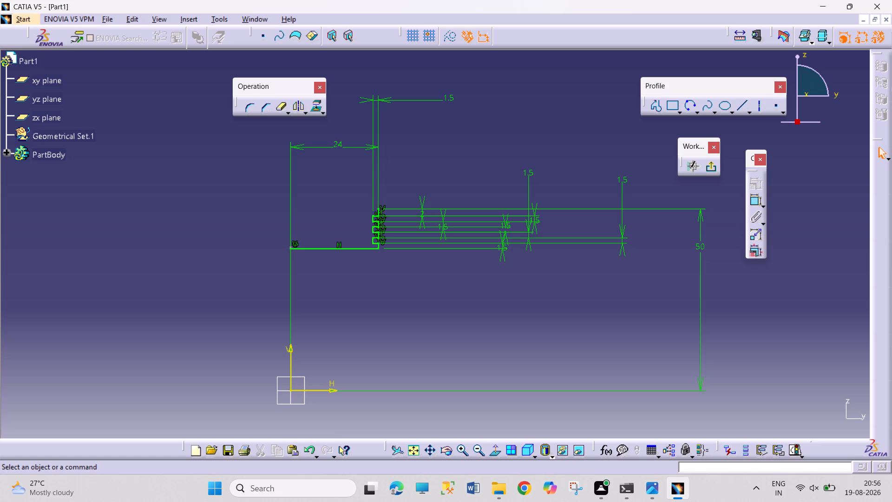
Sketch a three-point crown arc of about 59 mm radius from the outer edge's top across the vertical axis, ending beyond it.
{"action": "left_click", "coordinate": [688, 106]}
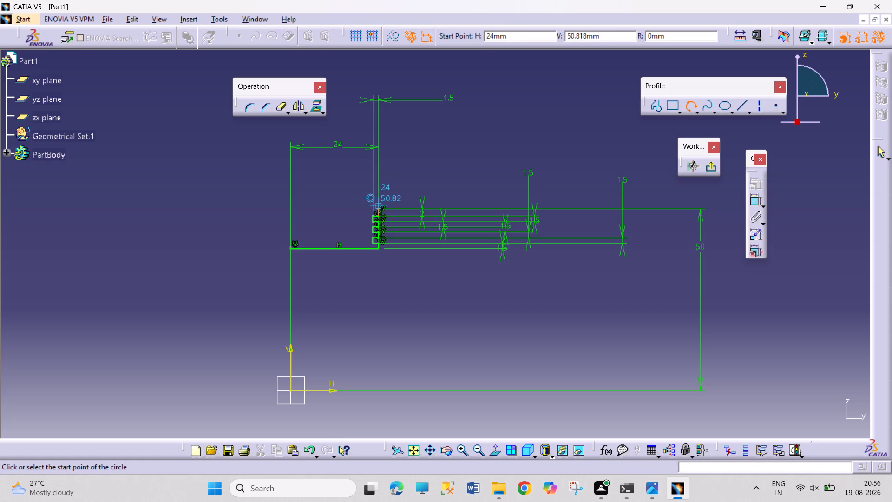
{"action": "left_click", "coordinate": [380, 210]}
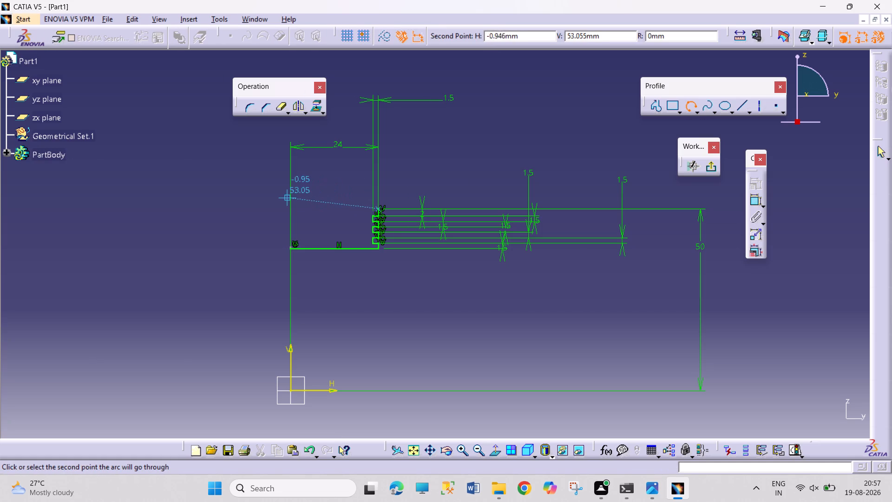
{"action": "left_click", "coordinate": [292, 198]}
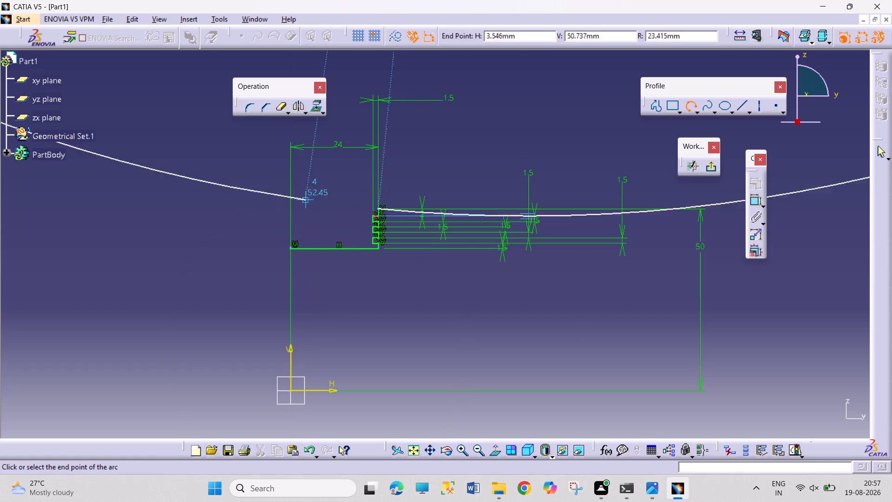
{"action": "left_click", "coordinate": [193, 229]}
{"action": "left_click", "coordinate": [395, 298]}
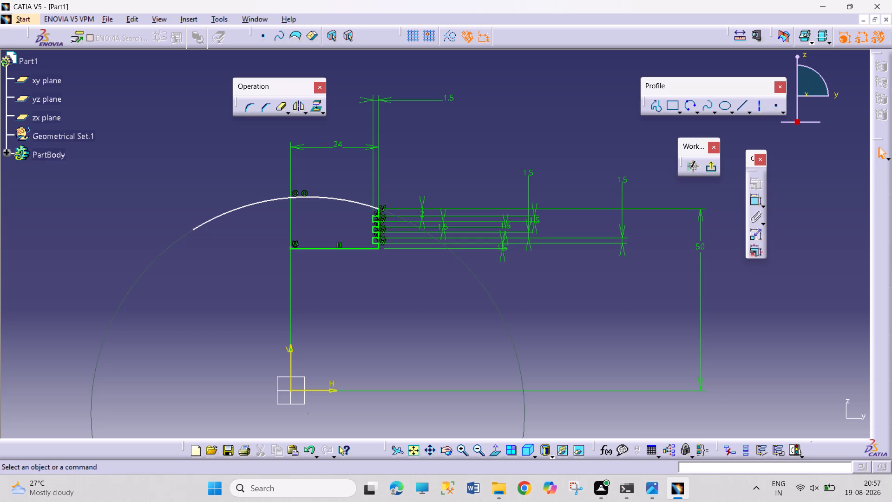
Draw a vertical line from the inner end of the bottom edge up to the crown arc.
{"action": "left_click", "coordinate": [738, 106]}
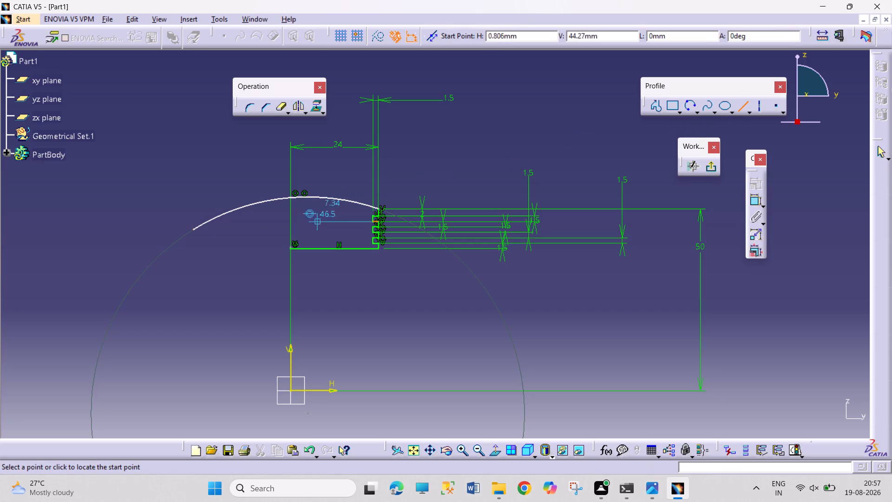
{"action": "left_click", "coordinate": [291, 250]}
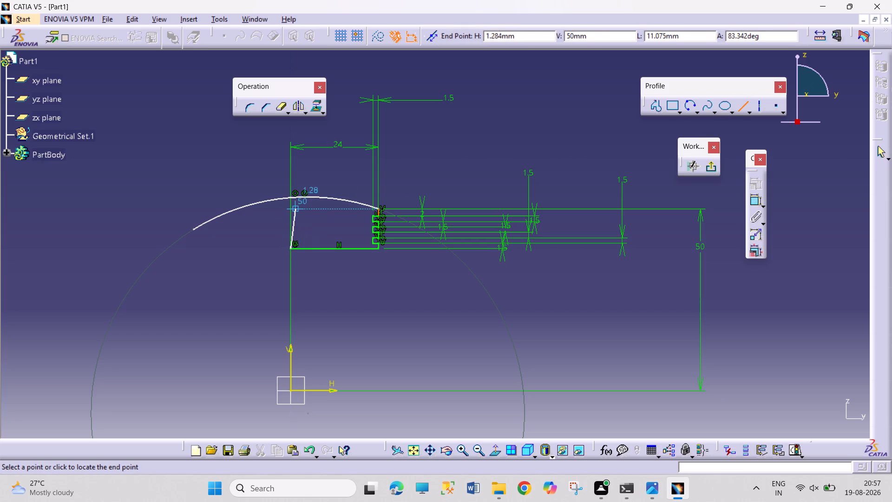
{"action": "left_click", "coordinate": [290, 197]}
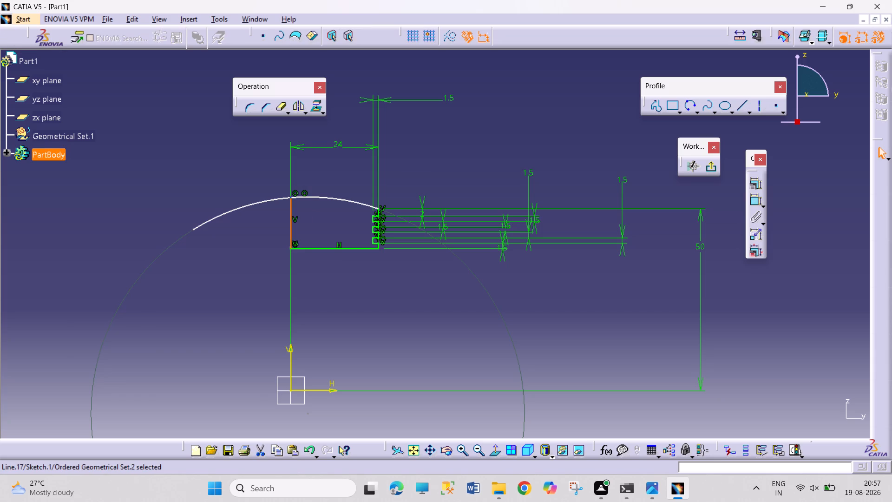
{"action": "left_click", "coordinate": [354, 276]}
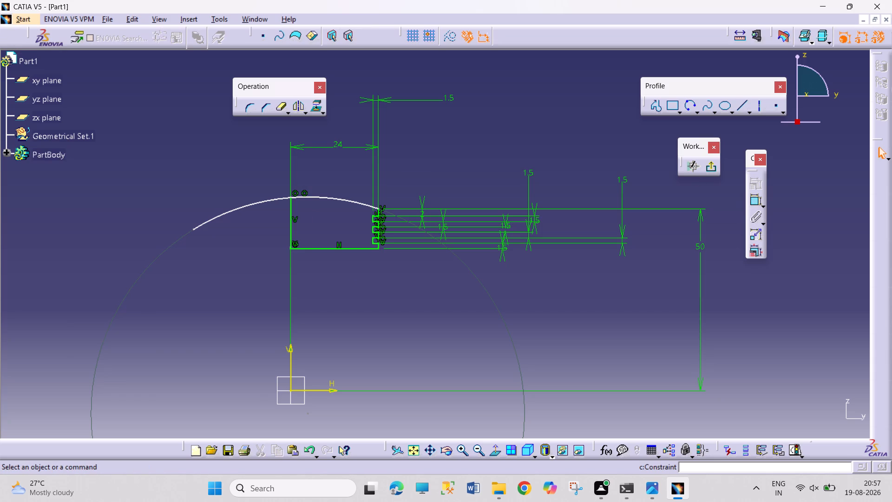
Dimension the crown arc's radius and set it to 90 mm.
{"action": "left_click", "coordinate": [759, 203]}
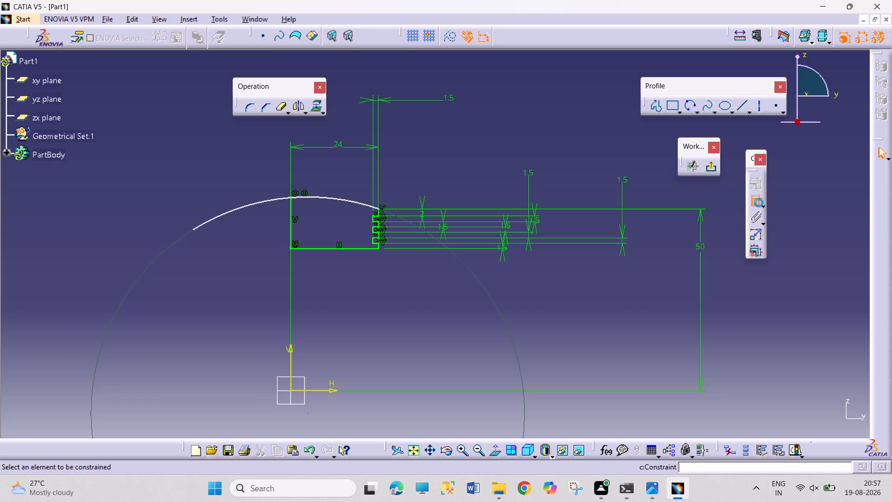
{"action": "left_click", "coordinate": [342, 202]}
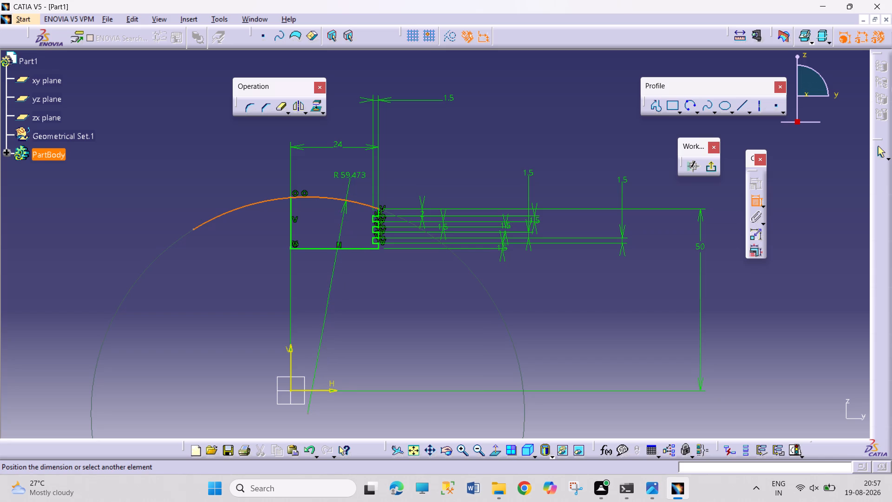
{"action": "left_click", "coordinate": [354, 176]}
{"action": "double_click", "coordinate": [358, 172]}
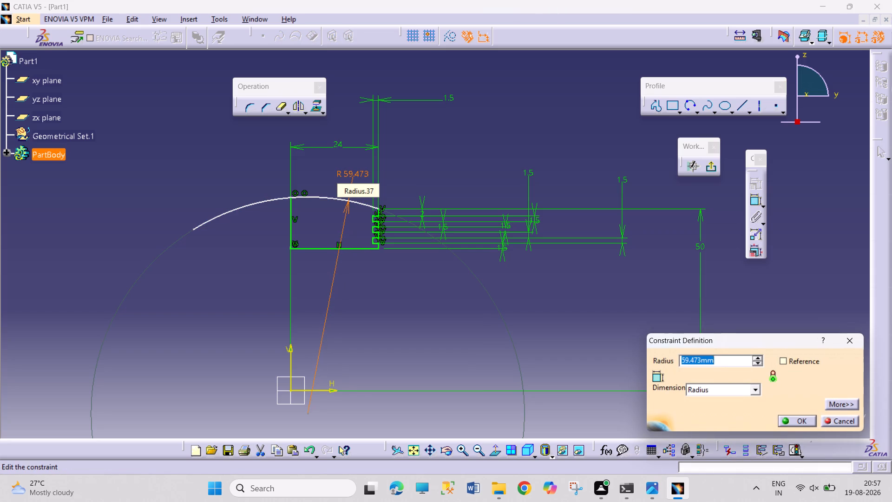
{"action": "key", "text": "9"}
{"action": "key", "text": "0"}
{"action": "key", "text": "Return"}
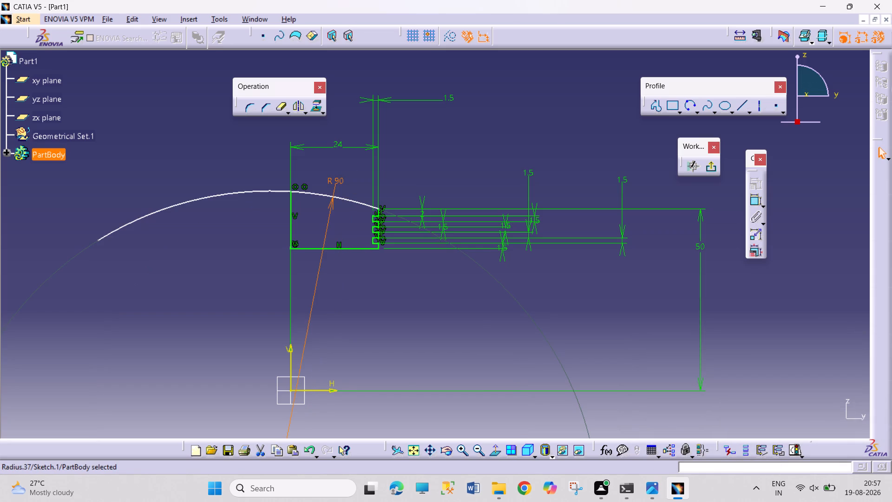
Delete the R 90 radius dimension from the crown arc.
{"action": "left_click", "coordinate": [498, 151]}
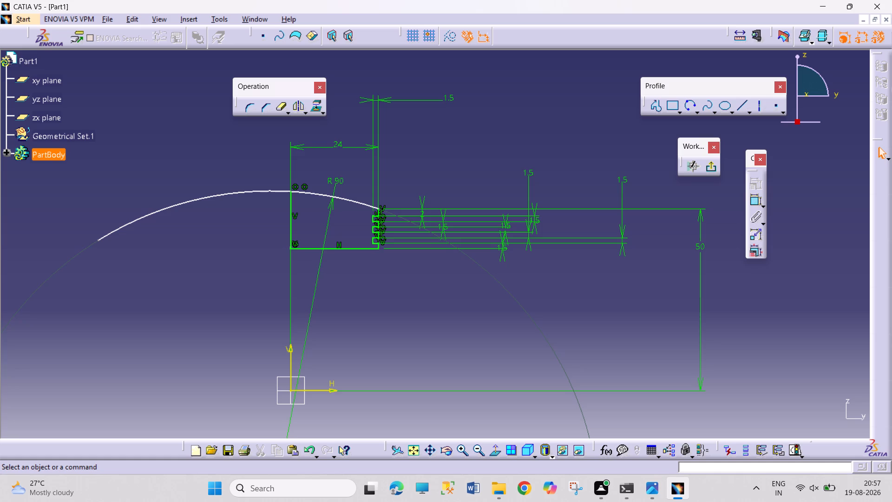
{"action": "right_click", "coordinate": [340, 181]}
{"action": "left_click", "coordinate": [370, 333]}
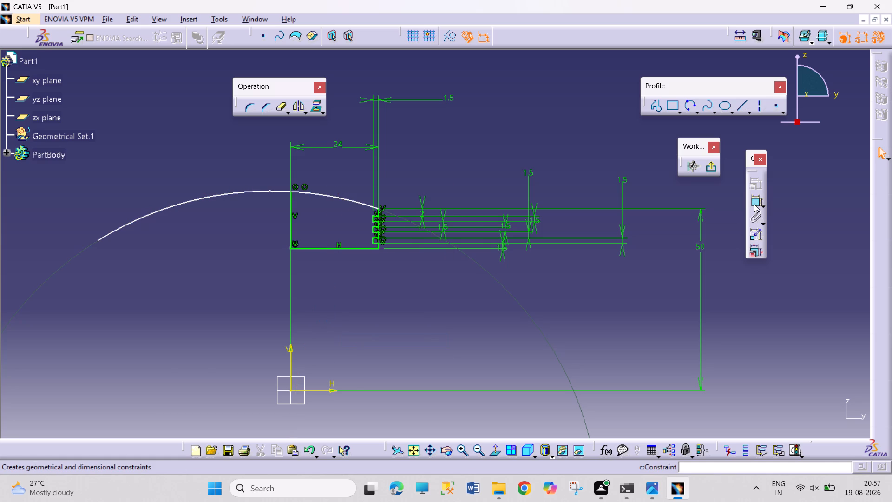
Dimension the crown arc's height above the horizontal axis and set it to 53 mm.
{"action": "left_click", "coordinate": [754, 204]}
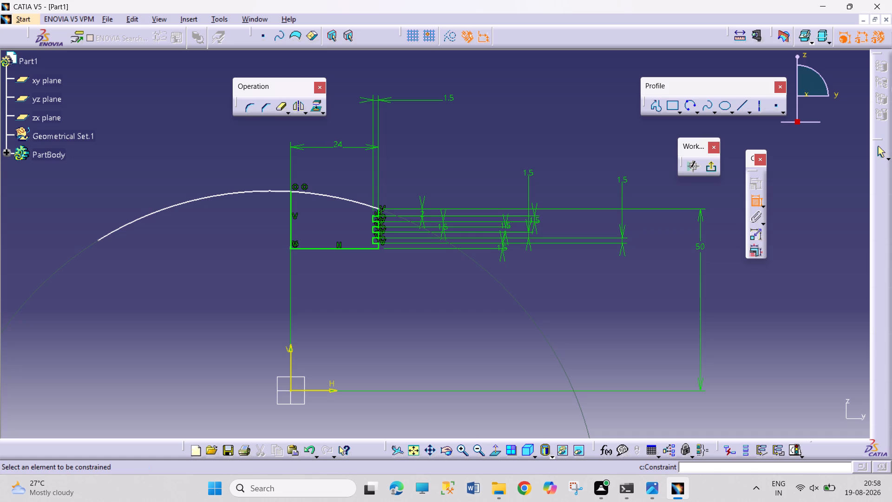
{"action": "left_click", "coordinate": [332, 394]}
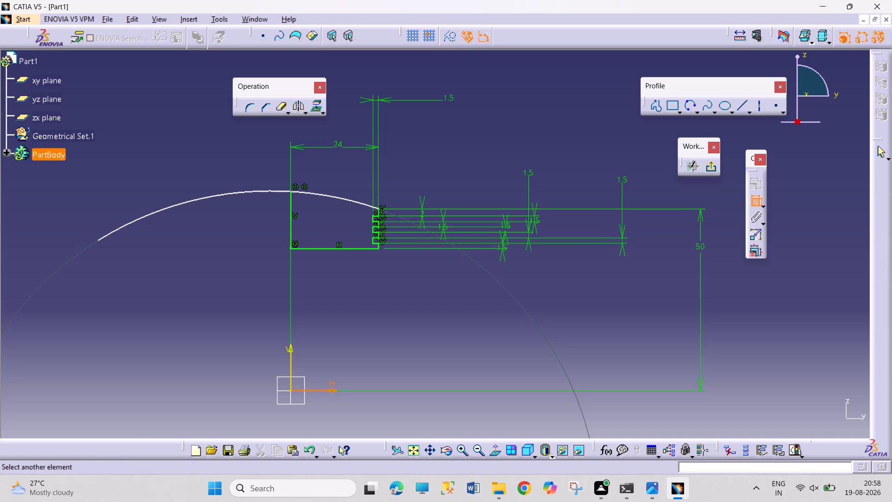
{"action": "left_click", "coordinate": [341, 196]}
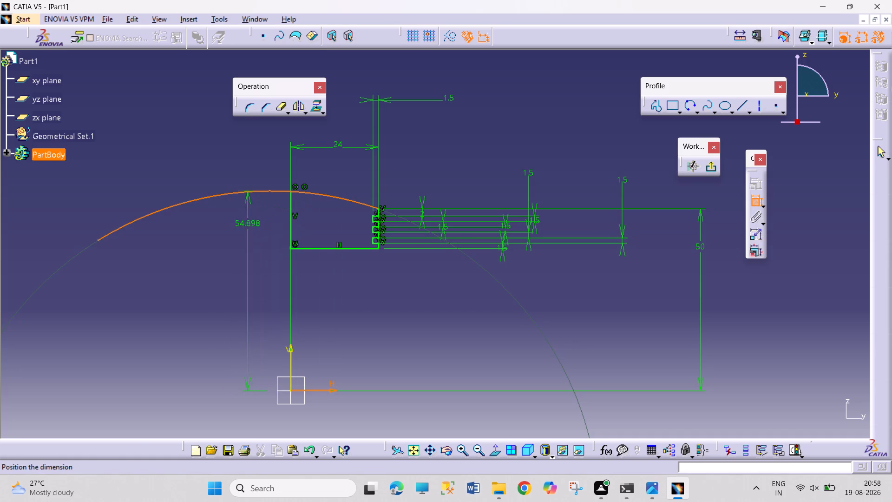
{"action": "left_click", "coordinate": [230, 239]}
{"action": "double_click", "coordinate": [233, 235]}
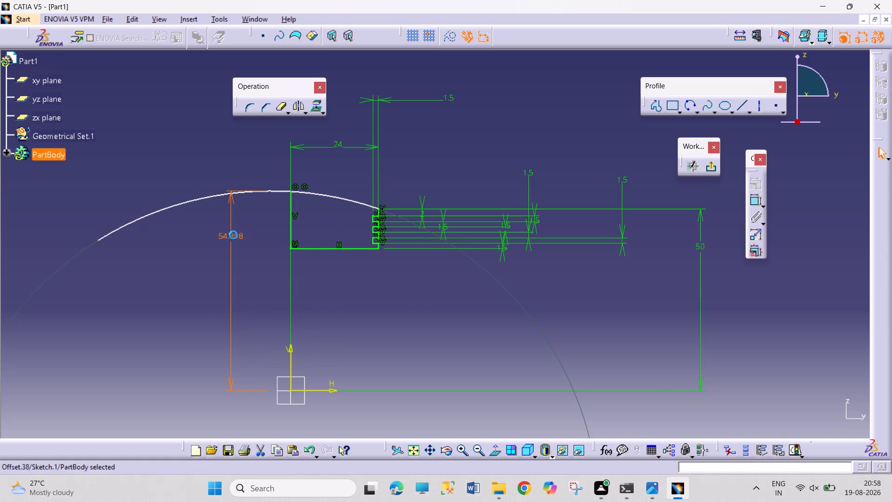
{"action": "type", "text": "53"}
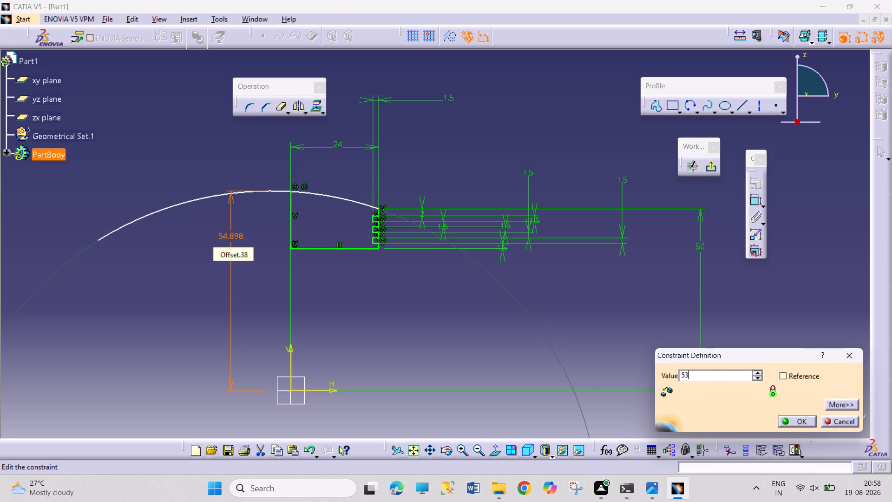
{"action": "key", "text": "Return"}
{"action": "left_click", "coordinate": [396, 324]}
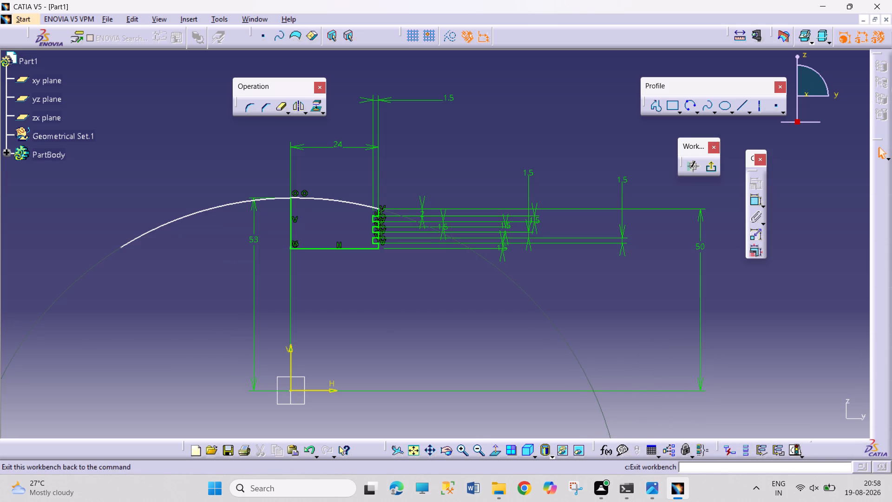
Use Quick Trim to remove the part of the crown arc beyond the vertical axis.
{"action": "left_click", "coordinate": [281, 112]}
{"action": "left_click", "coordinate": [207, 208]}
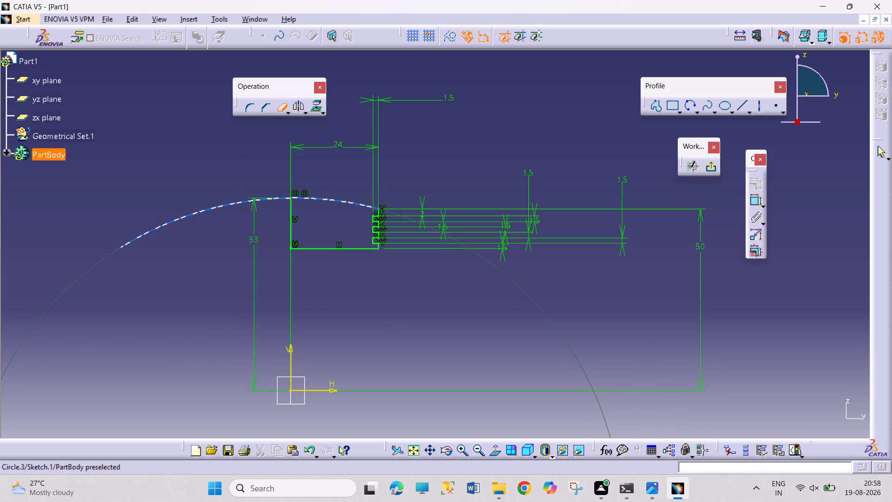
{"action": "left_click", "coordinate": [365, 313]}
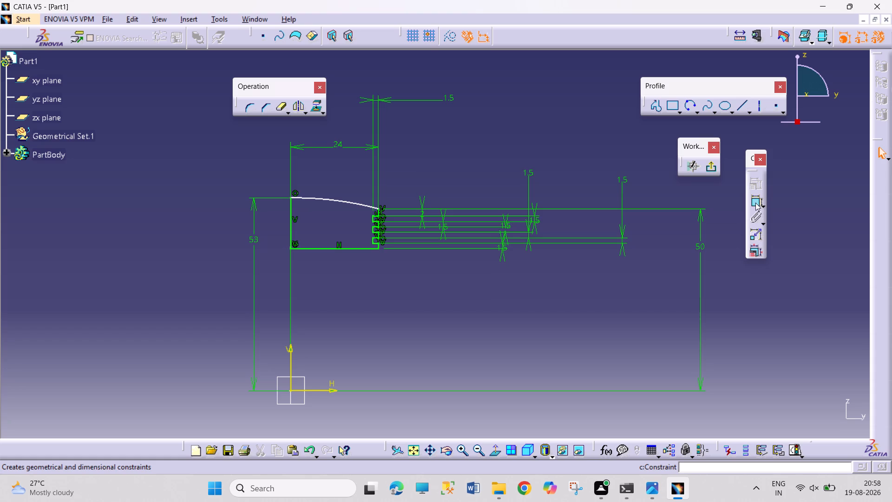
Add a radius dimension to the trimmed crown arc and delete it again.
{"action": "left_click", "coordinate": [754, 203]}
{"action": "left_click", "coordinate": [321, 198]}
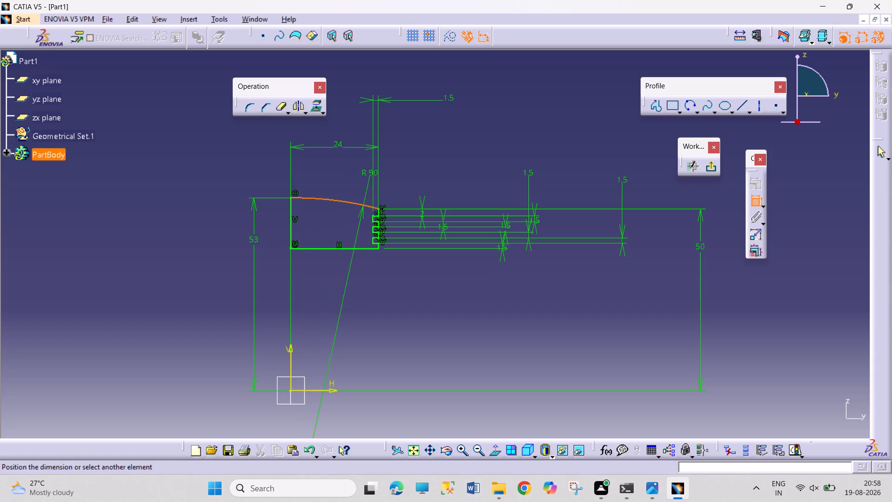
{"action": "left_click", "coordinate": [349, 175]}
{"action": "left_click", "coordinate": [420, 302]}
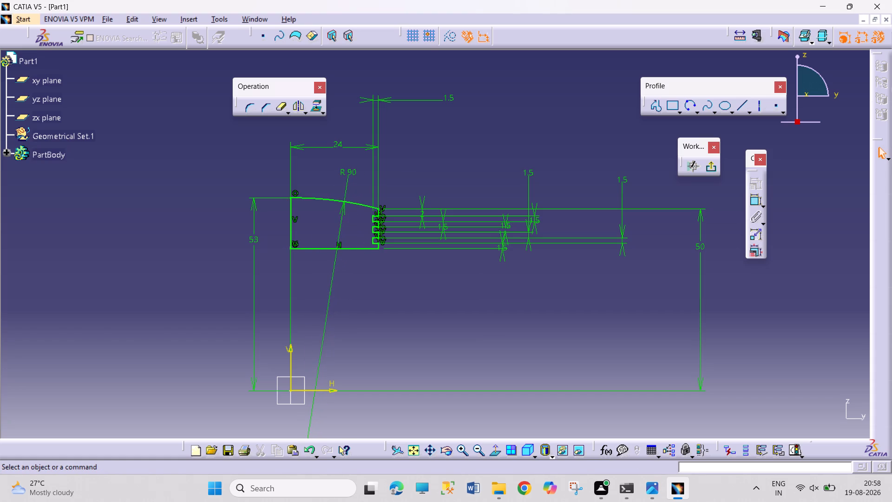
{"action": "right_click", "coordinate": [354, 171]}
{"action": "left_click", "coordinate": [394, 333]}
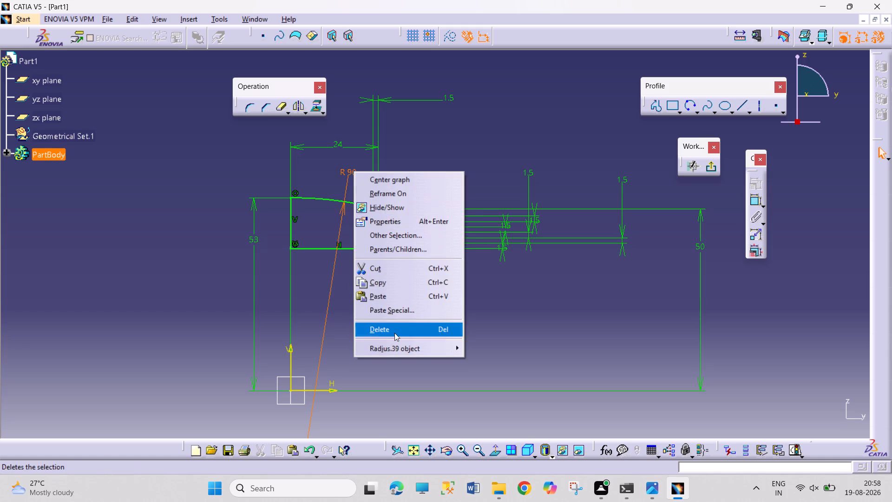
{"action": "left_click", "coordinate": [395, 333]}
Undo the crown work back to before the crown arc and the vertical line along the axis were drawn.
{"action": "key", "text": "ctrl+z"}
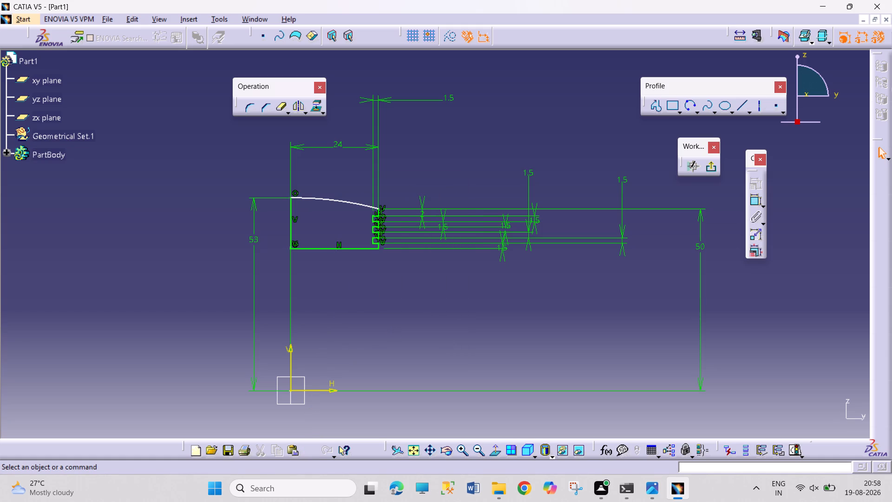
{"action": "key", "text": "ctrl+z"}
{"action": "key", "text": "ctrl+z"}
{"action": "key", "text": "ctrl+z"}
{"action": "key", "text": "ctrl+z"}
{"action": "key", "text": "ctrl+z"}
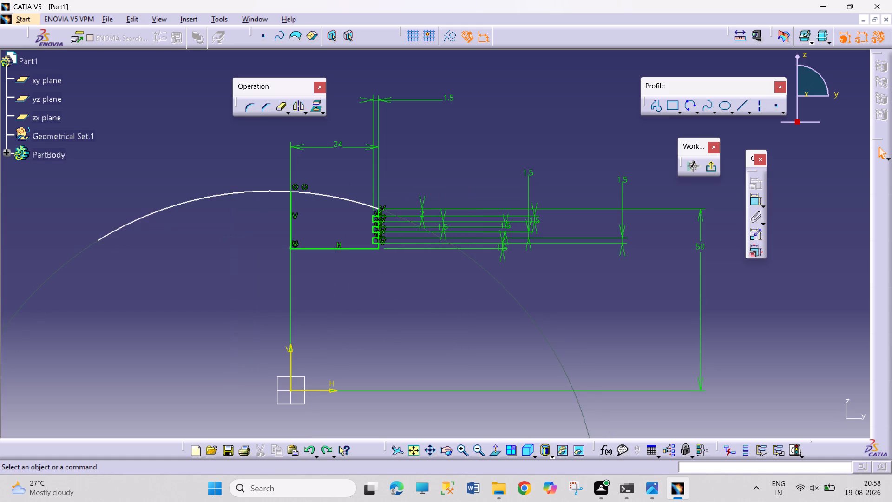
{"action": "key", "text": "ctrl+z"}
{"action": "key", "text": "ctrl+z"}
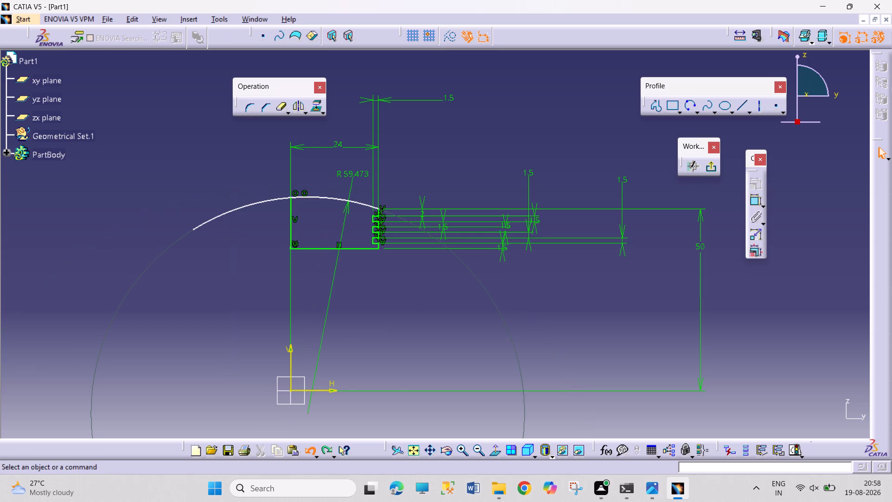
{"action": "key", "text": "ctrl+z"}
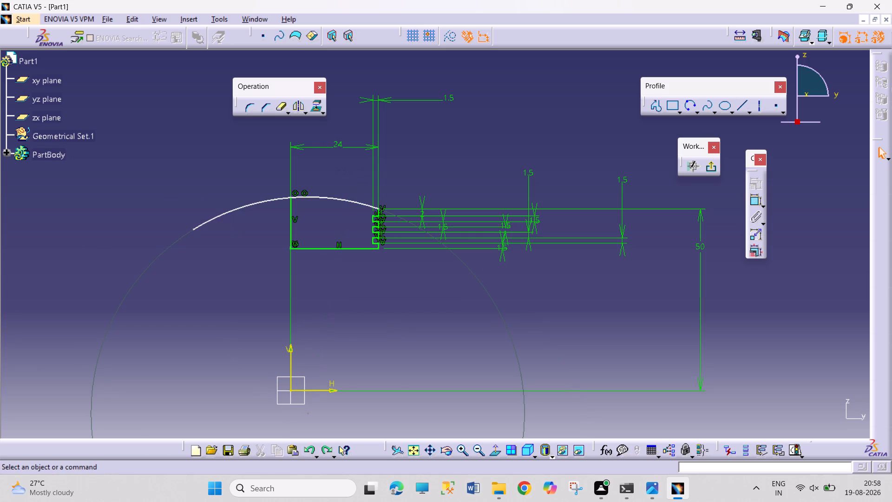
{"action": "key", "text": "ctrl+z"}
{"action": "key", "text": "ctrl+z"}
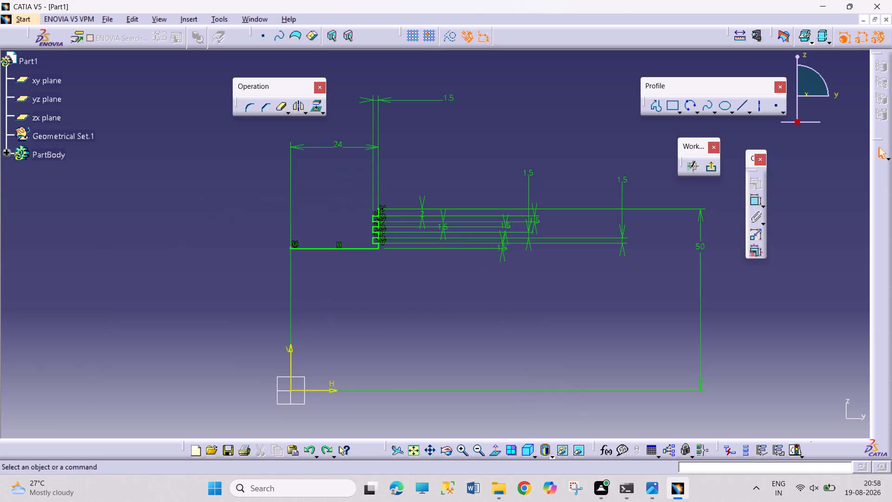
Sketch a three-point crown arc from the outer edge's top through the vertical axis at about 56 mm height, ending beyond the axis.
{"action": "left_click", "coordinate": [689, 104]}
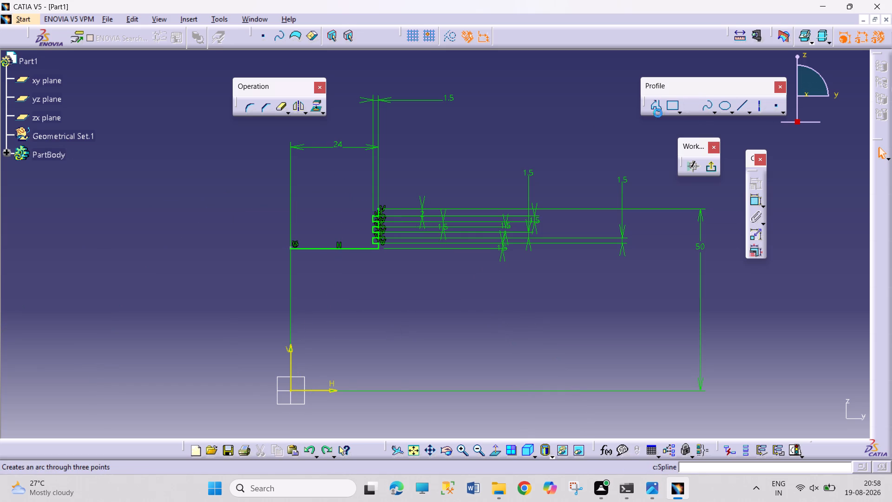
{"action": "left_click", "coordinate": [380, 210]}
{"action": "left_click", "coordinate": [291, 188]}
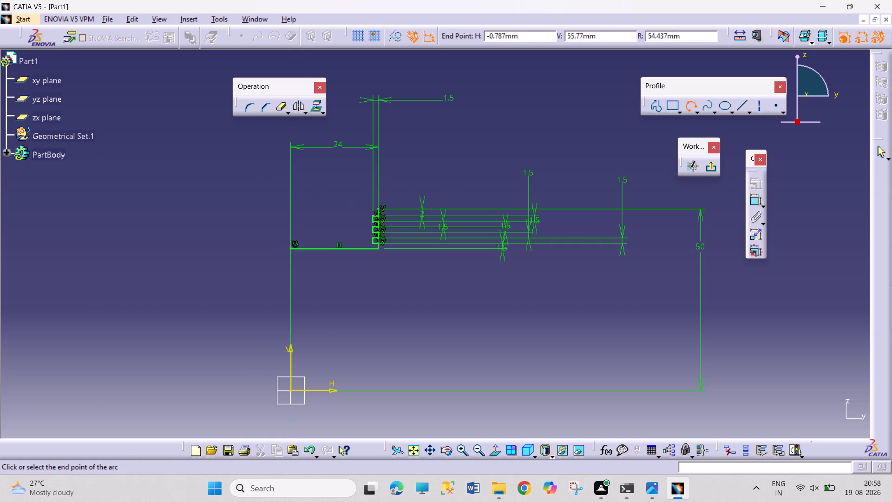
{"action": "left_click", "coordinate": [230, 190]}
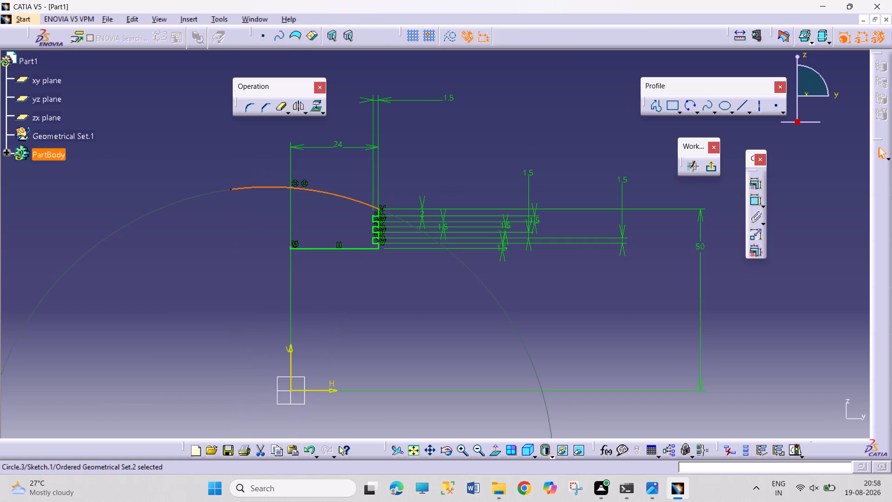
{"action": "left_click", "coordinate": [241, 223]}
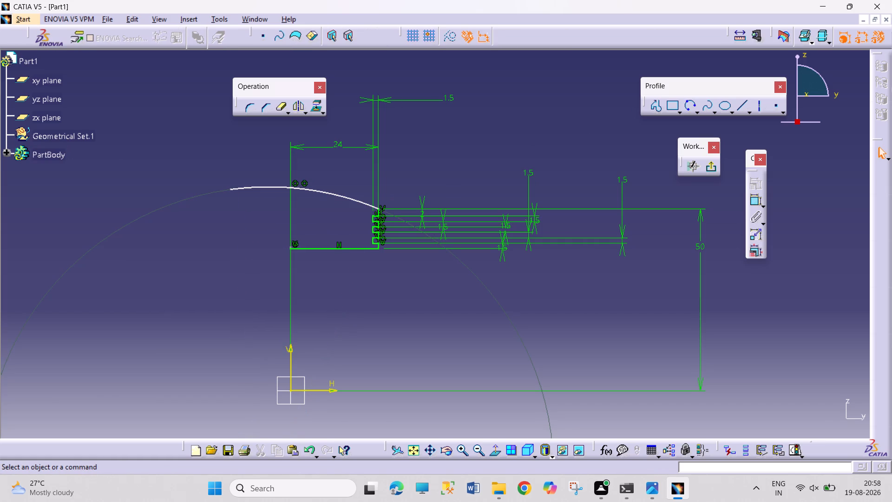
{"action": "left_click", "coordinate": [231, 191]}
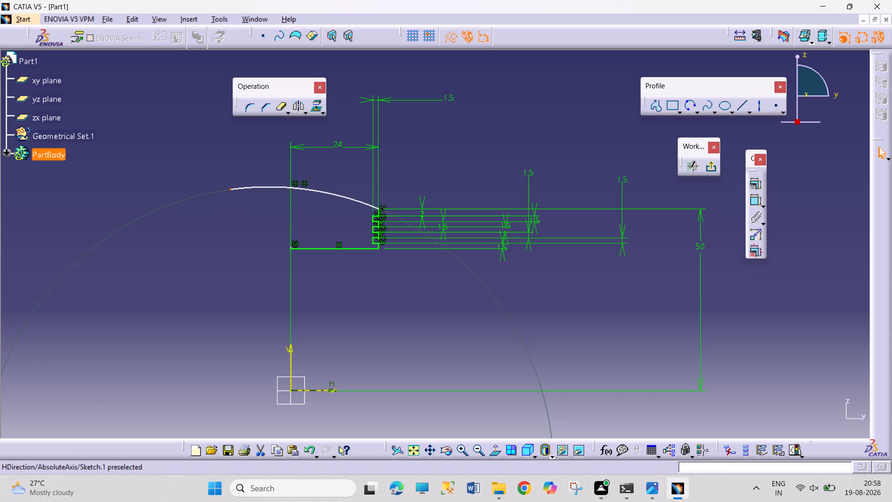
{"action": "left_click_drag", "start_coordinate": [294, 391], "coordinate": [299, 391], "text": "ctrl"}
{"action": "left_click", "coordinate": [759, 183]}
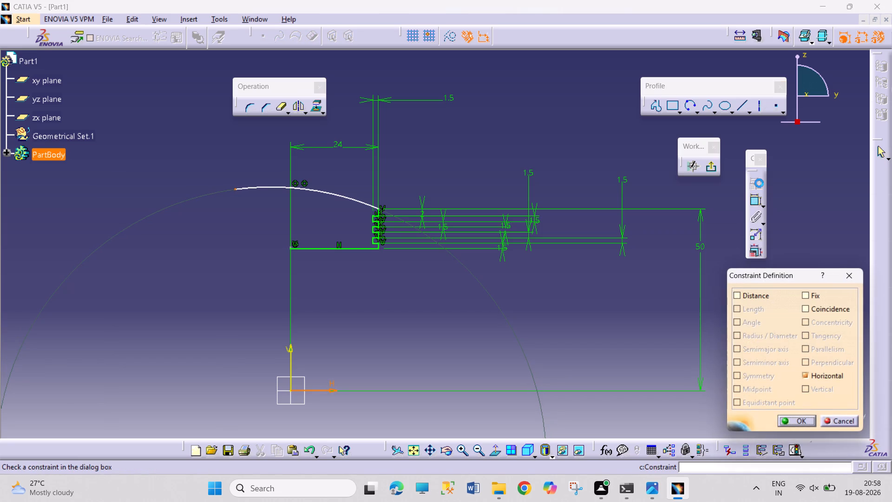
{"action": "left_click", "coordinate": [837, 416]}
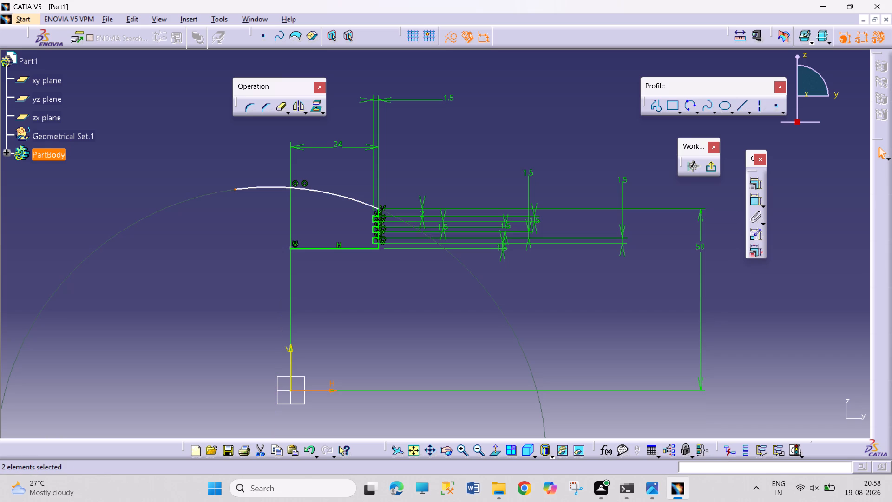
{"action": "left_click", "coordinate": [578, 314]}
Dimension the new crown arc's height above the horizontal axis and set it to 53 mm.
{"action": "left_click", "coordinate": [754, 203]}
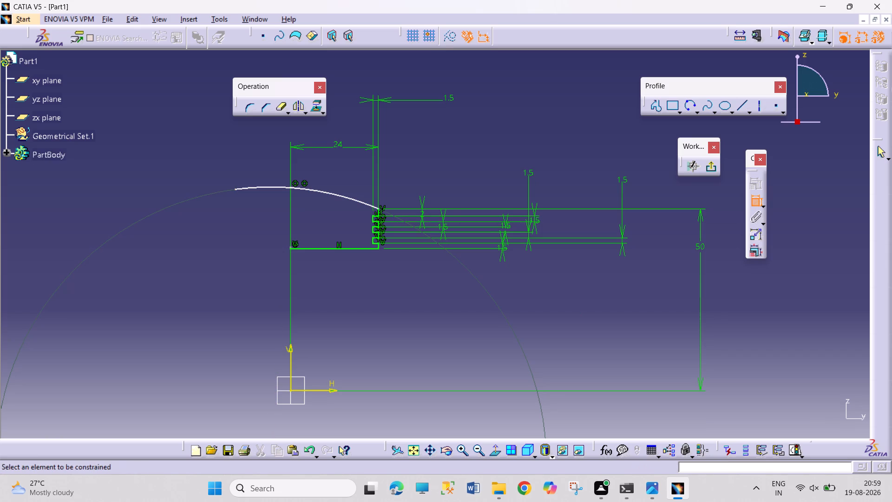
{"action": "left_click", "coordinate": [311, 190]}
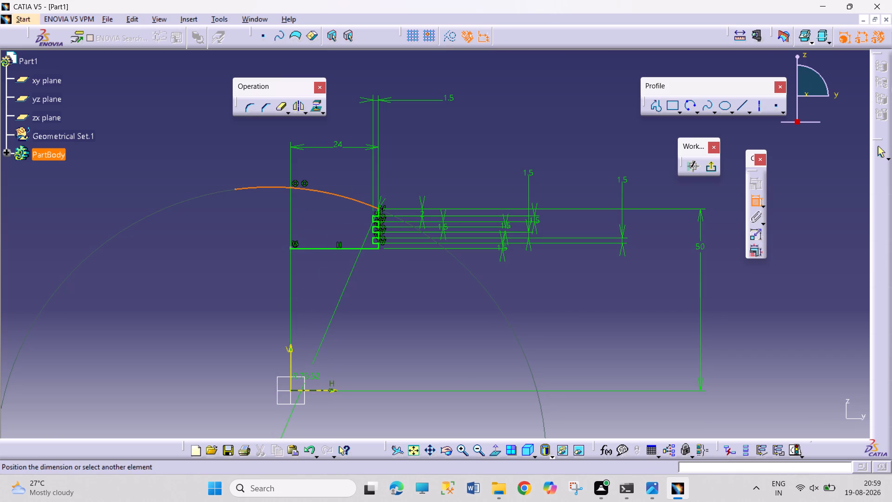
{"action": "left_click_drag", "start_coordinate": [328, 392], "coordinate": [327, 378]}
{"action": "left_click", "coordinate": [205, 269]}
{"action": "double_click", "coordinate": [209, 268]}
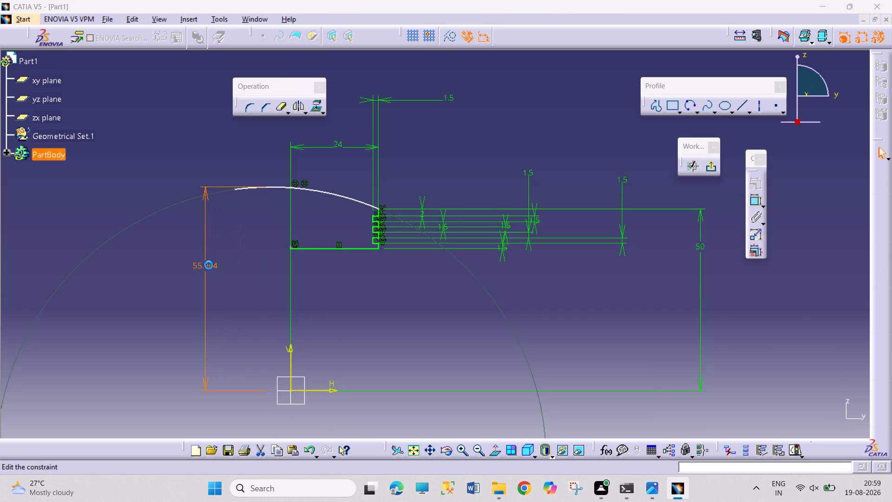
{"action": "type", "text": "53"}
{"action": "key", "text": "Return"}
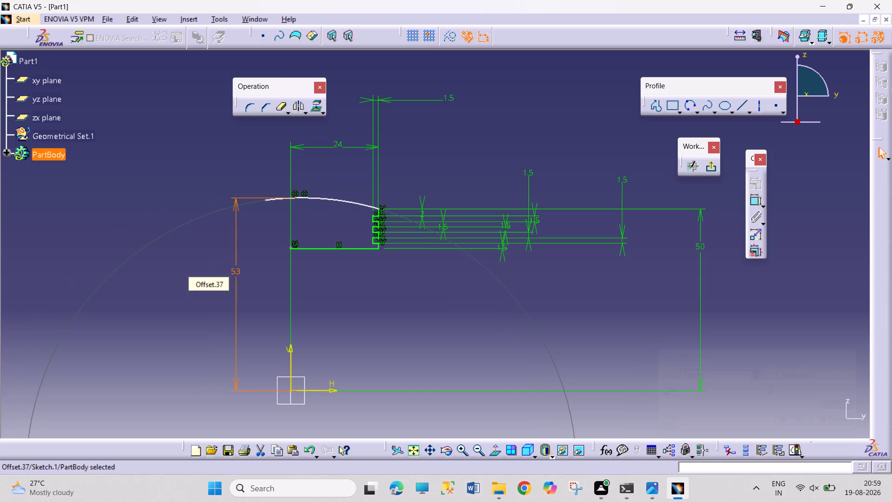
{"action": "left_click", "coordinate": [364, 309]}
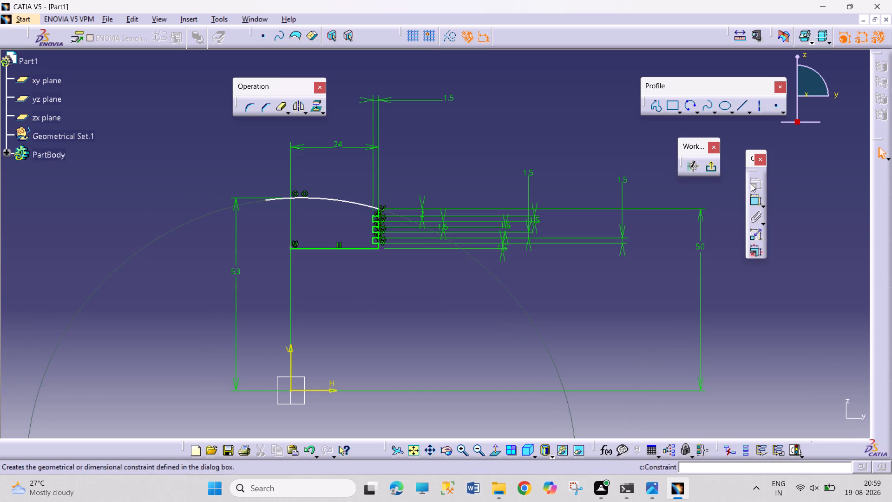
Use Quick Trim to remove the crown arc's overhang beyond the vertical axis.
{"action": "left_click", "coordinate": [280, 110]}
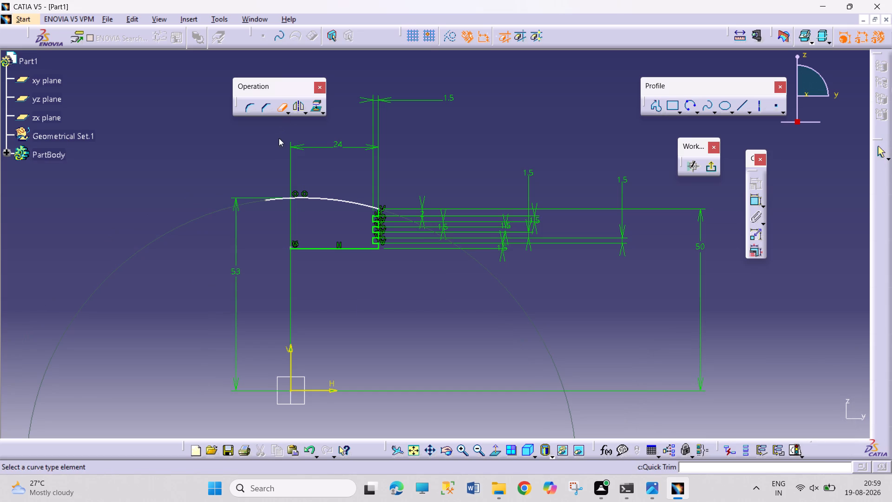
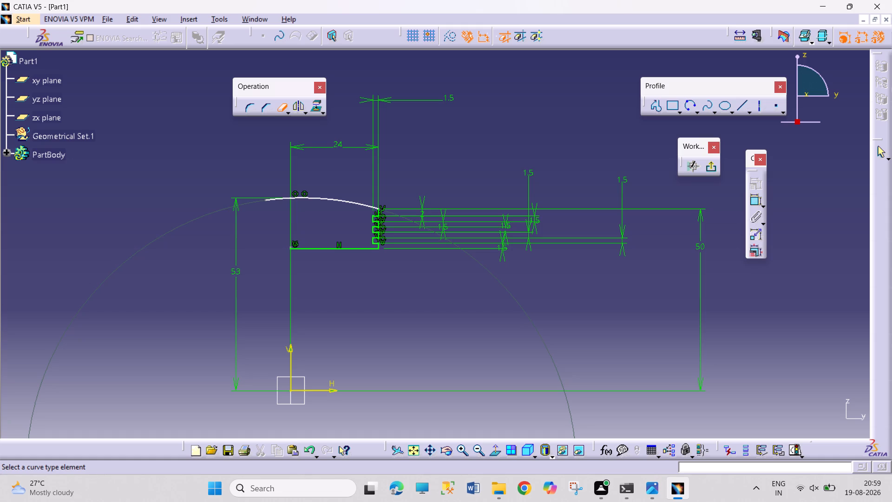
Draw a vertical line along the vertical axis from the bottom edge's inner end up to the crown arc.
{"action": "left_click", "coordinate": [275, 112]}
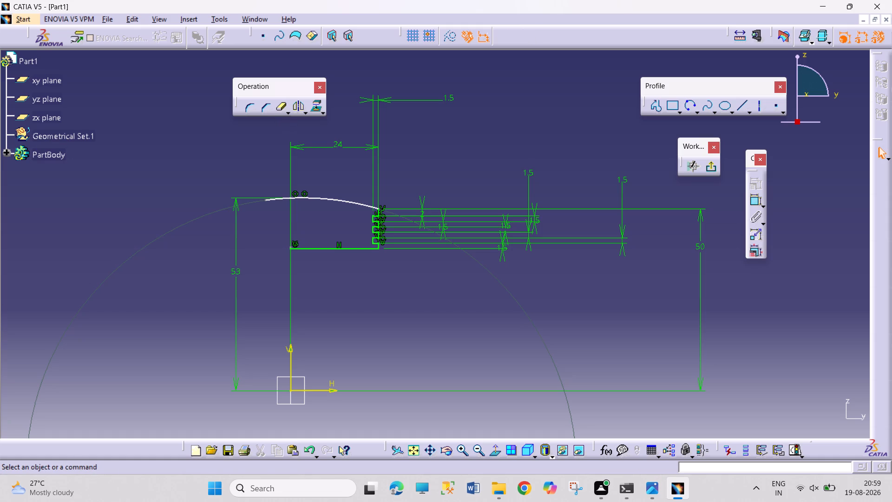
{"action": "left_click", "coordinate": [739, 109]}
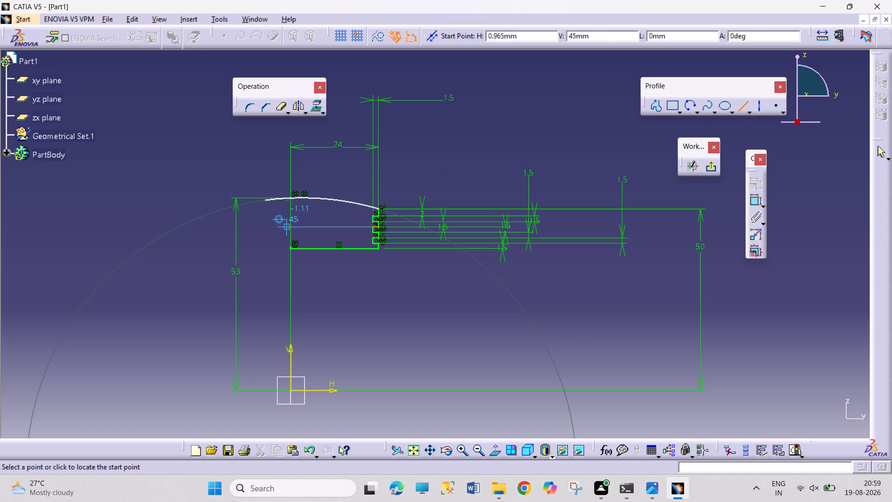
{"action": "left_click", "coordinate": [293, 251]}
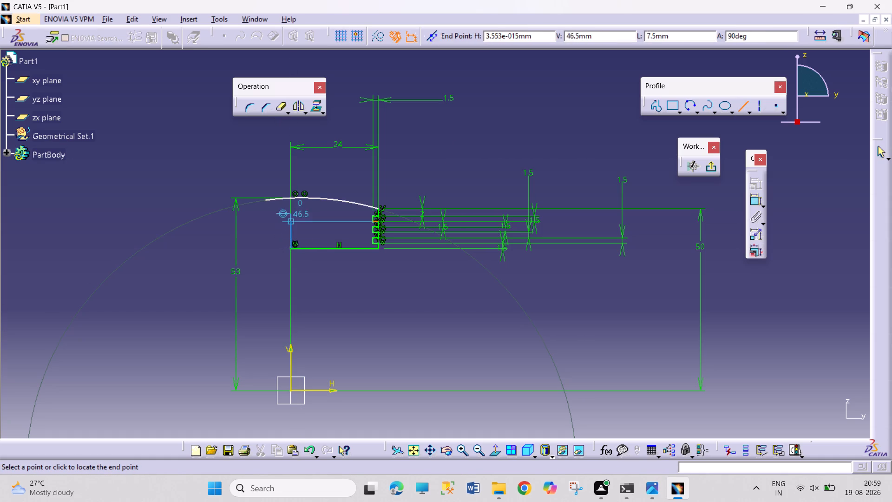
{"action": "left_click", "coordinate": [290, 196]}
{"action": "left_click", "coordinate": [342, 273]}
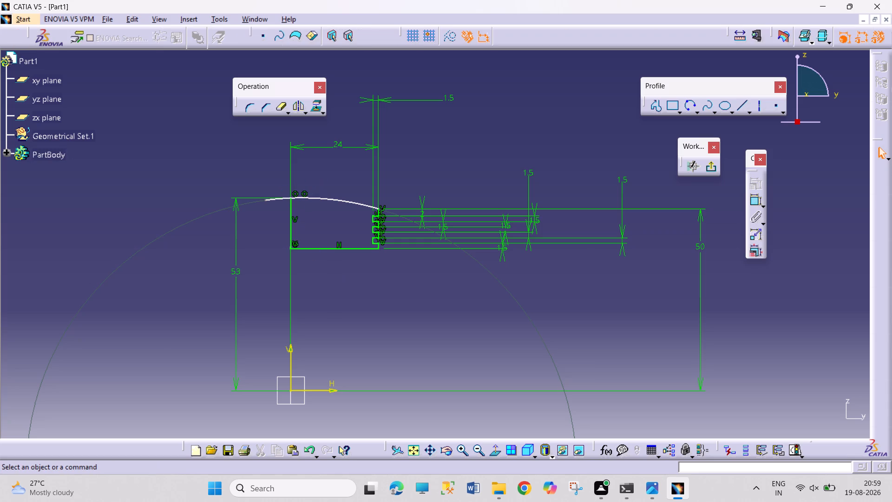
Add a radius dimension to the crown arc, placed above the profile.
{"action": "left_click", "coordinate": [758, 200]}
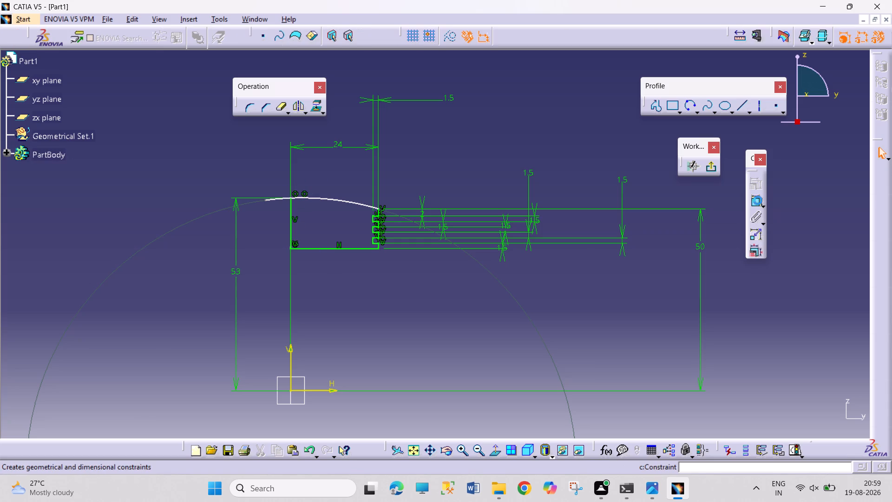
{"action": "left_click_drag", "start_coordinate": [340, 199], "coordinate": [341, 194]}
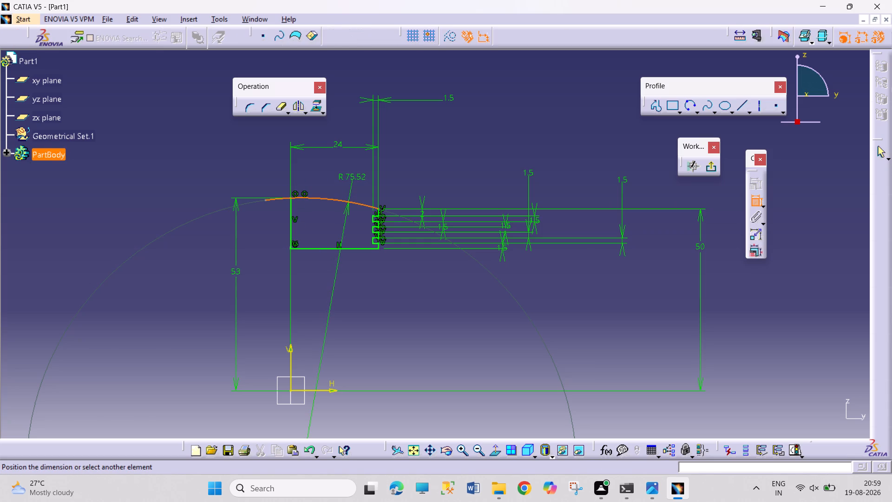
{"action": "left_click", "coordinate": [354, 177]}
{"action": "left_click", "coordinate": [386, 289]}
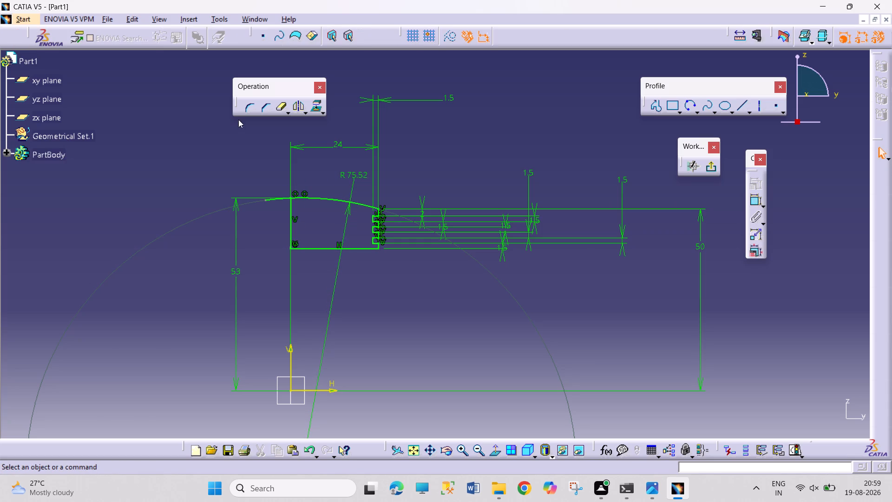
Use Quick Trim to remove the crown arc's overhang beyond the vertical line on the axis.
{"action": "left_click", "coordinate": [281, 106]}
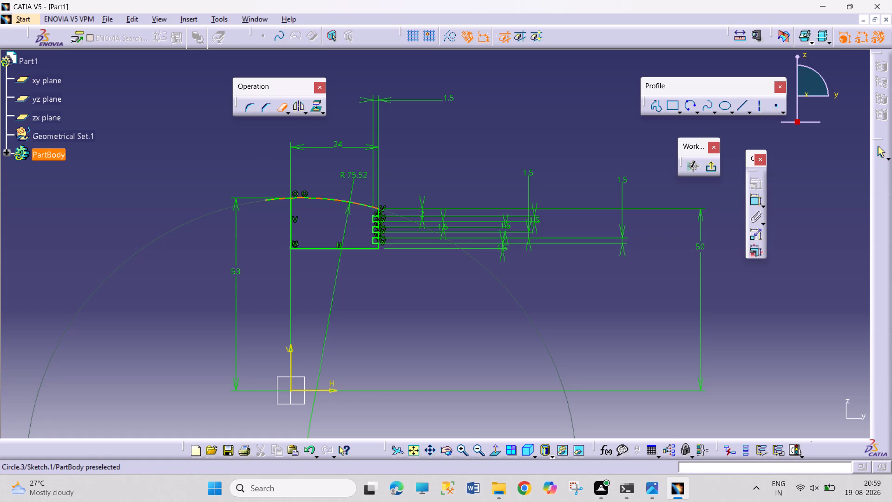
{"action": "left_click", "coordinate": [285, 198]}
{"action": "left_click", "coordinate": [361, 294]}
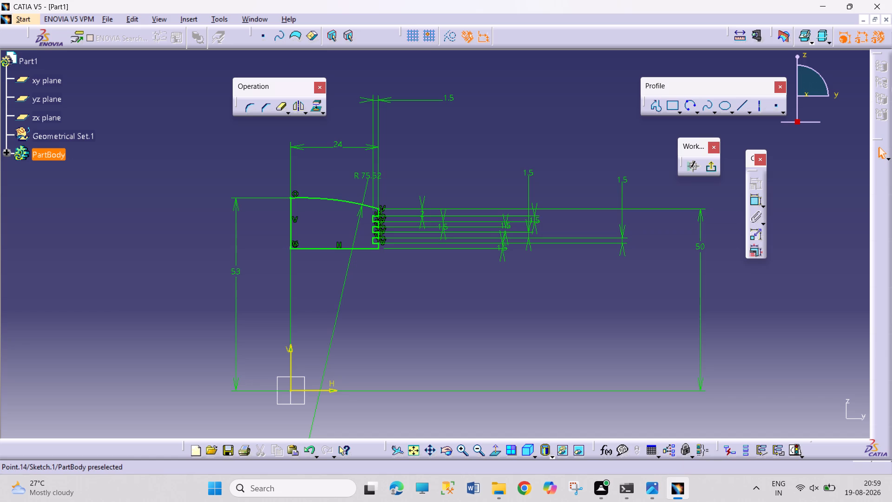
{"action": "left_click", "coordinate": [403, 283]}
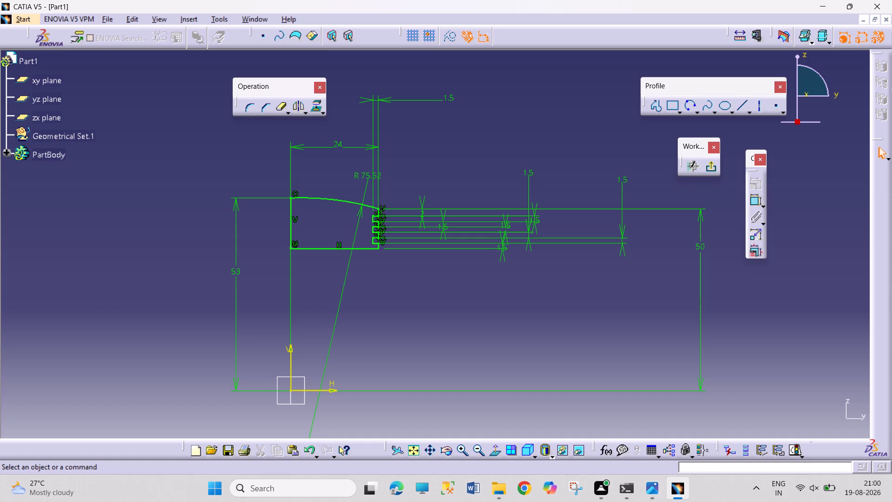
{"action": "left_click", "coordinate": [475, 324]}
Check the piston reference drawing in the image viewer and exit the half-section sketch back in CATIA.
{"action": "left_click", "coordinate": [652, 493]}
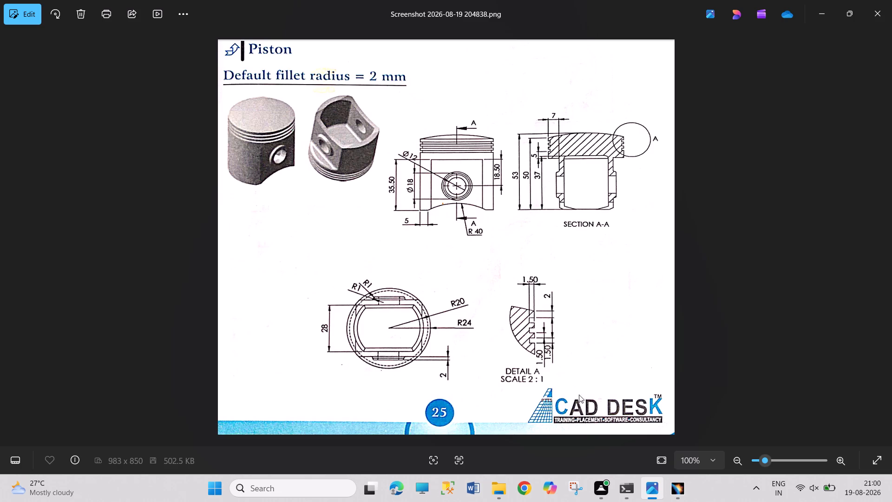
{"action": "left_click", "coordinate": [676, 487]}
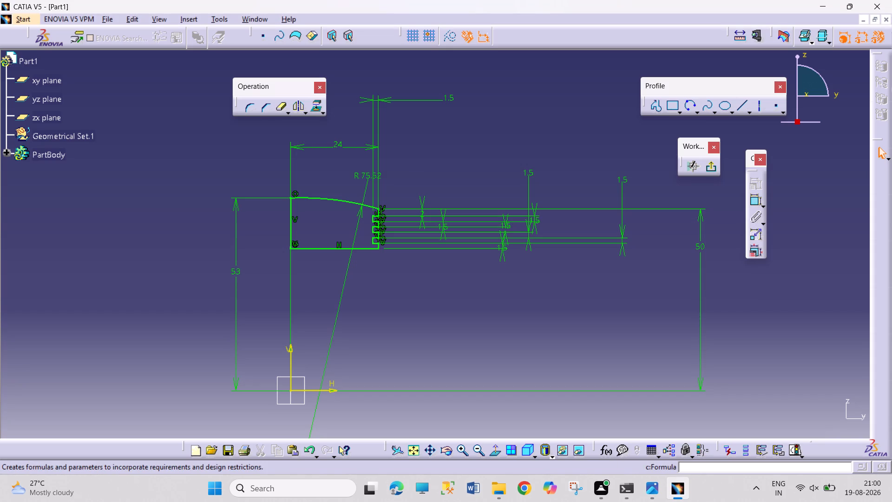
{"action": "left_click", "coordinate": [709, 172]}
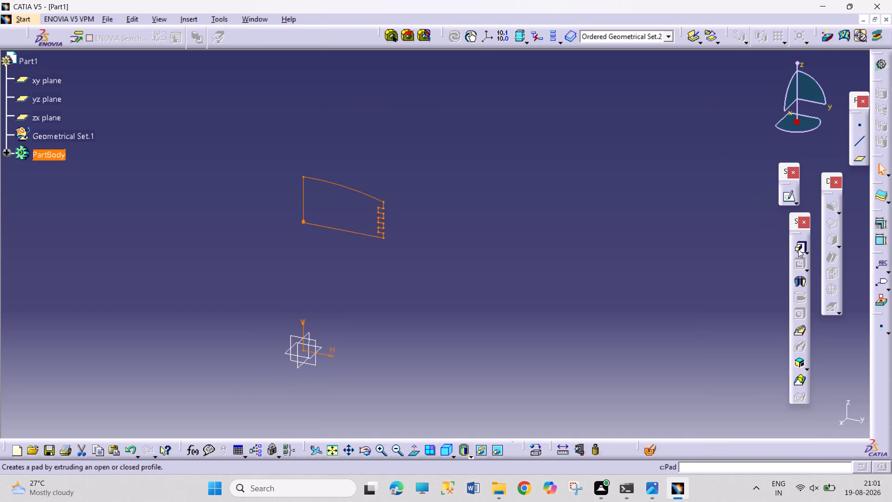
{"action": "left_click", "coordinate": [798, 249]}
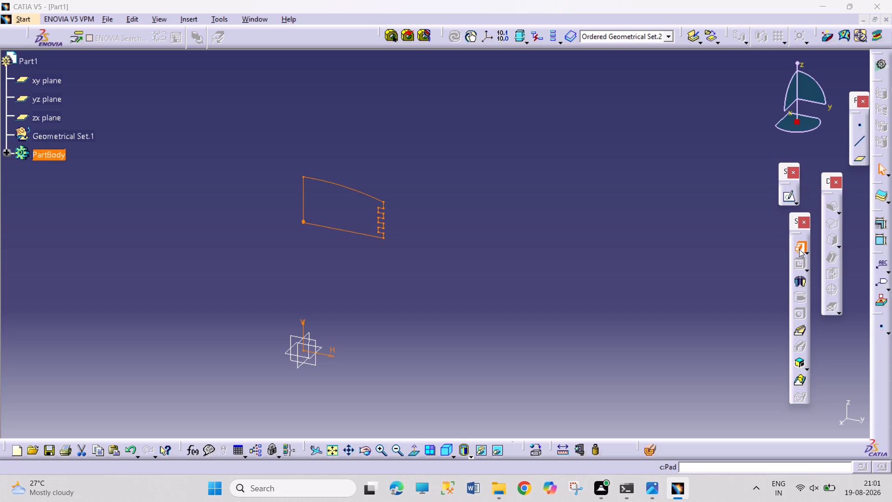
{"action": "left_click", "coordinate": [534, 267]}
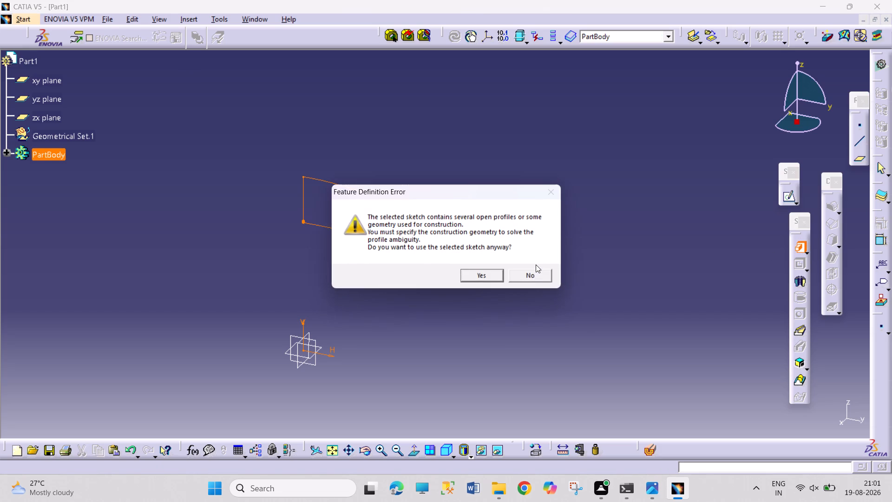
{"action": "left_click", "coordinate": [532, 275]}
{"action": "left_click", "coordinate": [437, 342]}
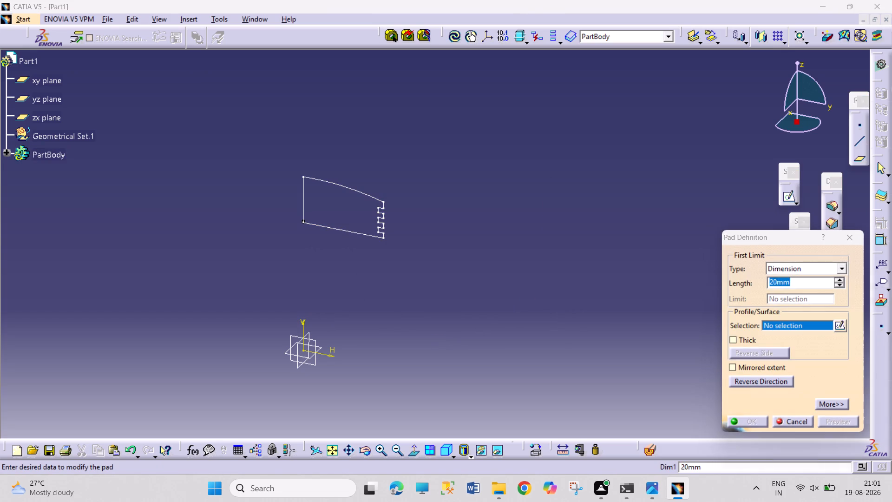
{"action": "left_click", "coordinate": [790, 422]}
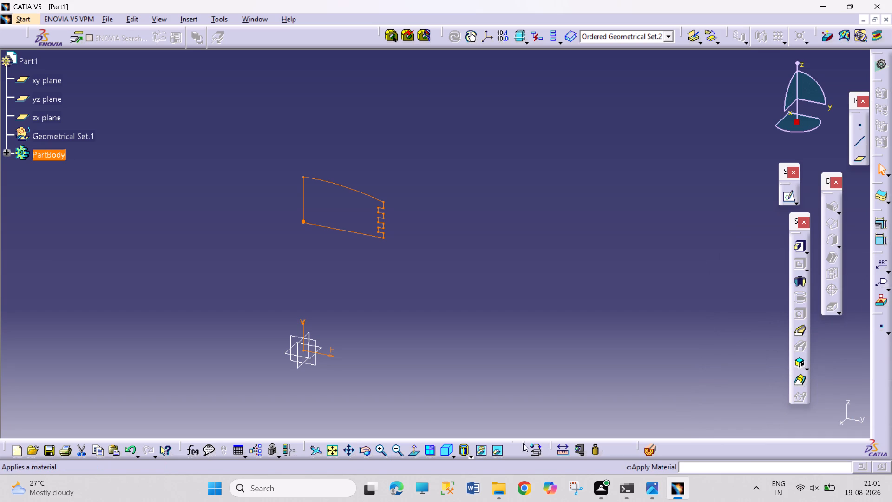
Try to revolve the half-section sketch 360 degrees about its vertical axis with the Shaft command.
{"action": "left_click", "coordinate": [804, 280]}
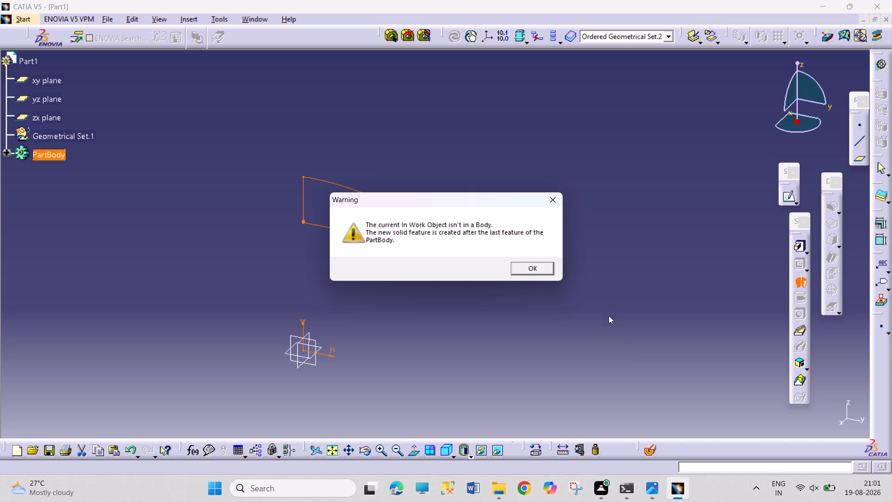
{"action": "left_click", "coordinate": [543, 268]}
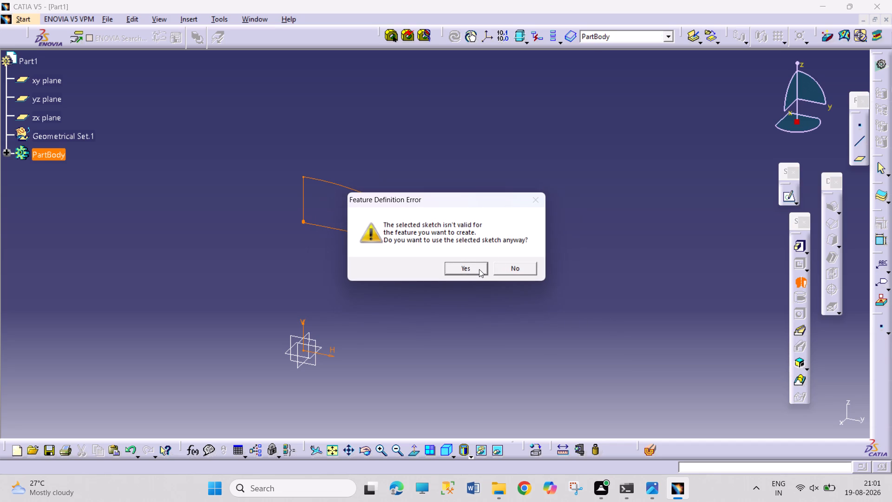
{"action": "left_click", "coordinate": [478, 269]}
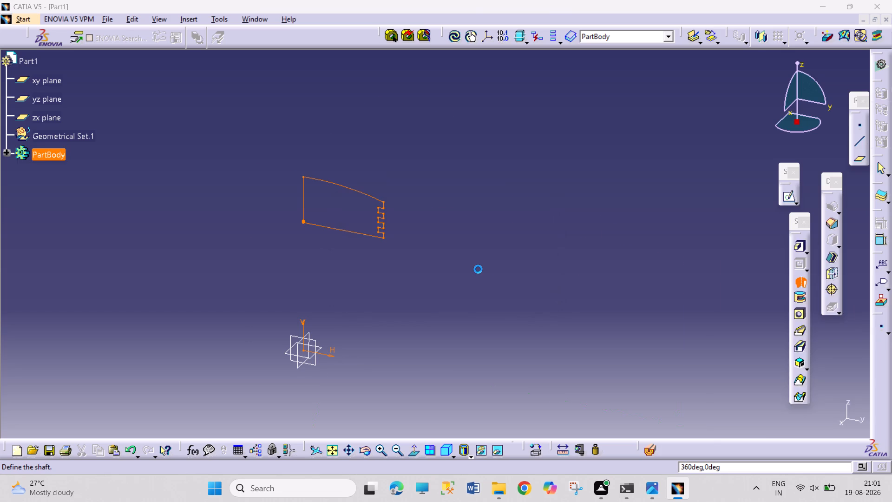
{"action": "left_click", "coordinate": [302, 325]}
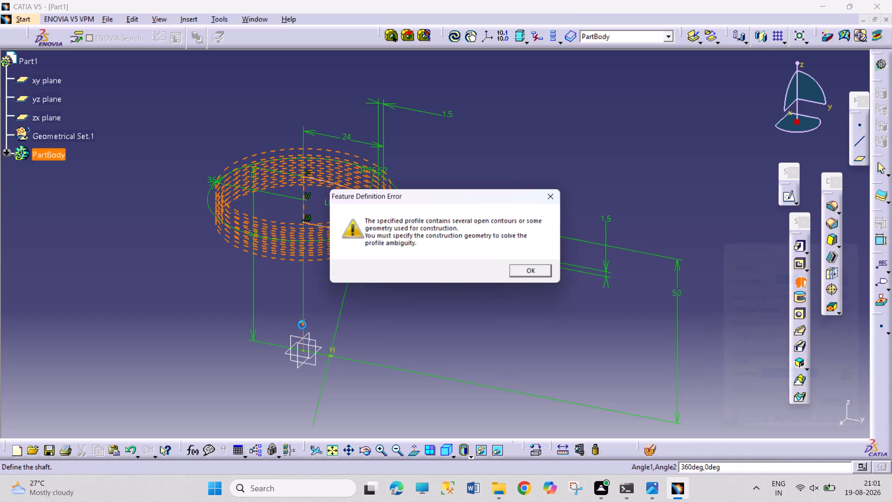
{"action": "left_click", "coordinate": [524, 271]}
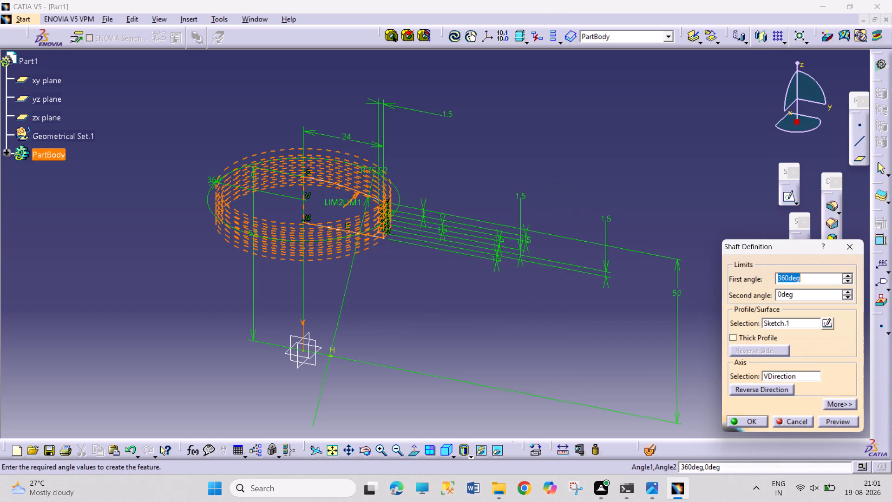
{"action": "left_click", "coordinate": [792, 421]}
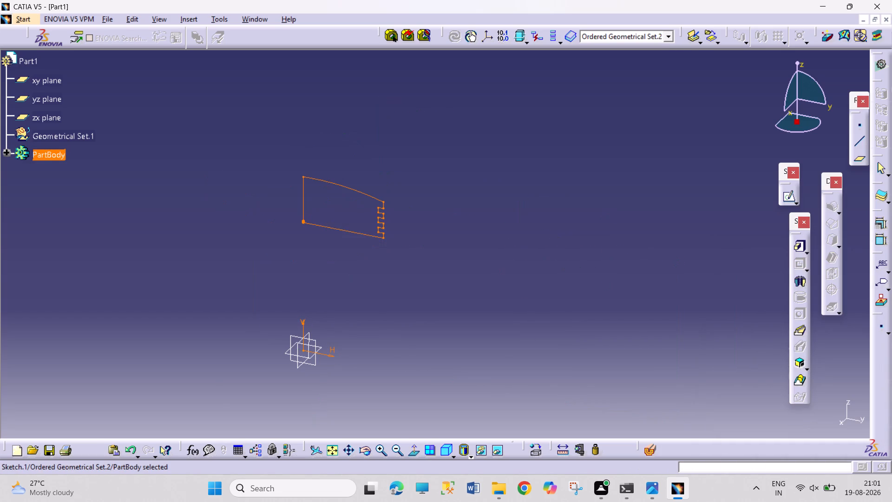
Reopen the half-section sketch and use Quick Trim to remove the vertical line along the axis.
{"action": "double_click", "coordinate": [369, 234]}
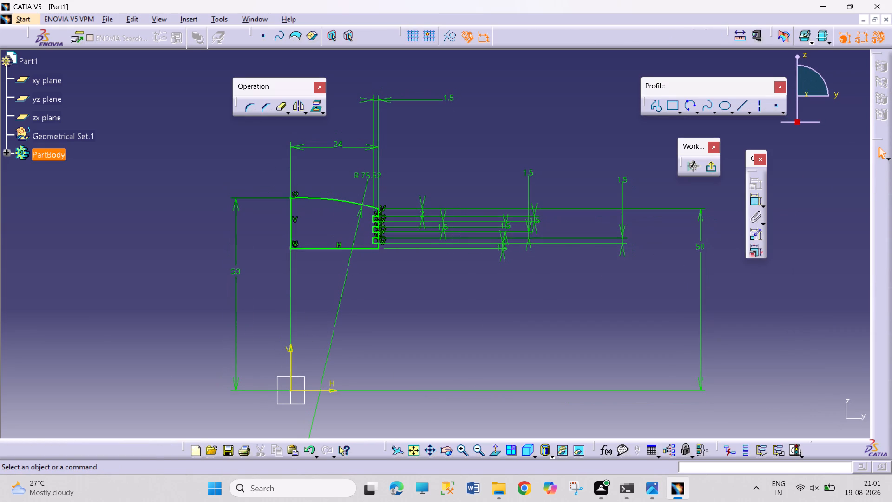
{"action": "middle_click", "coordinate": [311, 201], "text": "ctrl"}
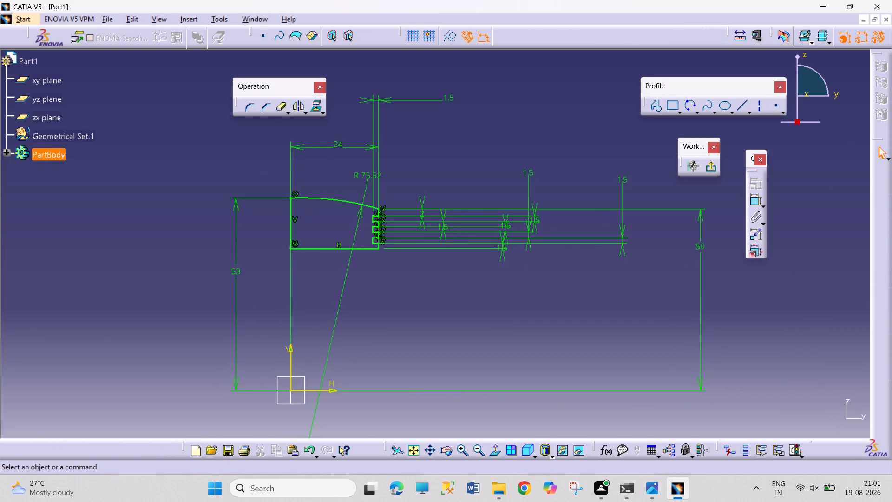
{"action": "middle_click_drag", "start_coordinate": [335, 301], "coordinate": [343, 212], "text": "ctrl"}
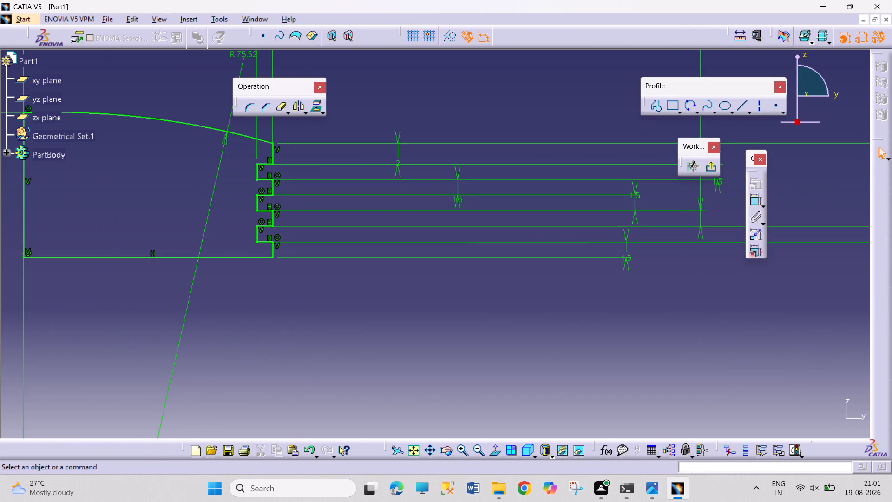
{"action": "middle_click_drag", "start_coordinate": [261, 333], "coordinate": [438, 390]}
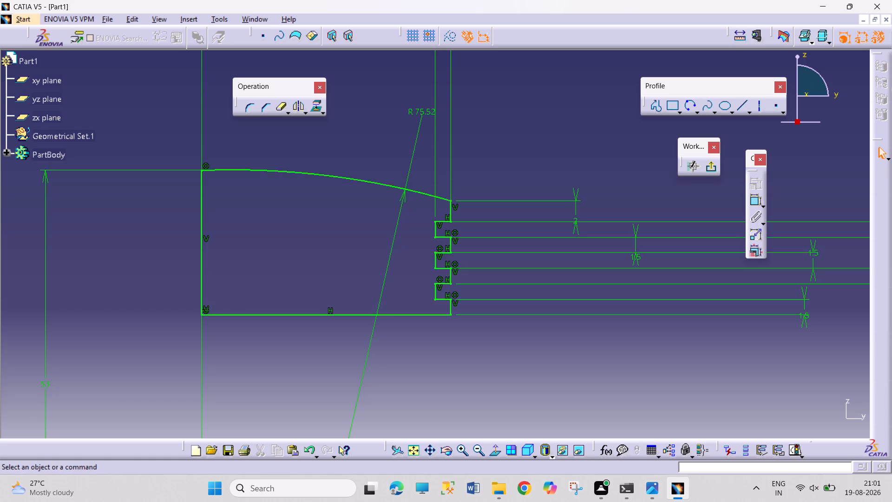
{"action": "left_click", "coordinate": [278, 111]}
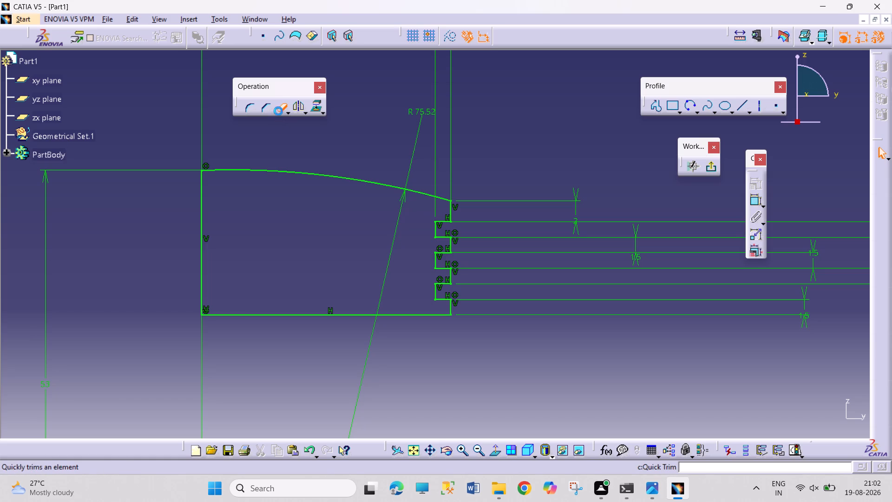
{"action": "left_click", "coordinate": [199, 272]}
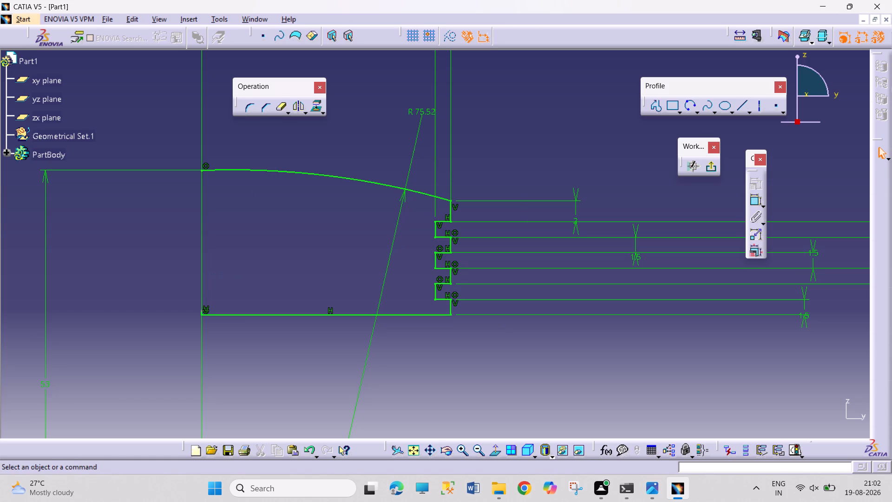
Use Quick Trim to remove the short vertical stub left on the axis at the end of the profile's bottom line.
{"action": "middle_click_drag", "start_coordinate": [206, 343], "coordinate": [206, 312], "text": "ctrl"}
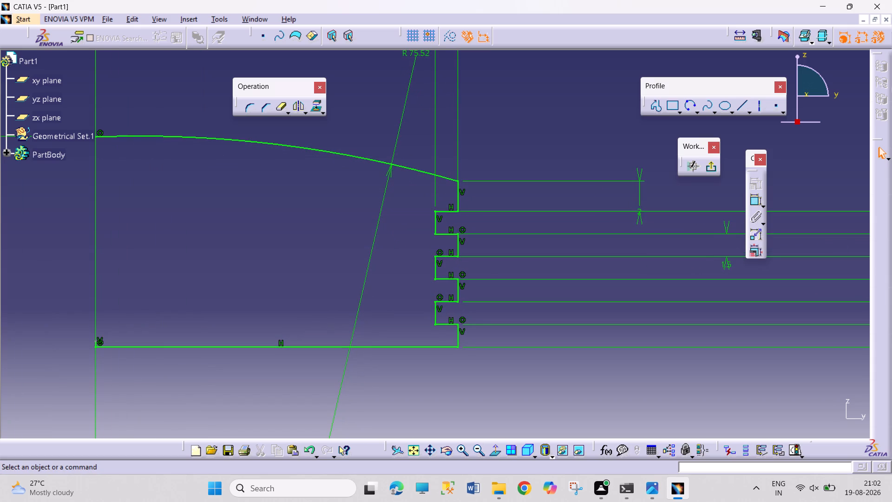
{"action": "left_click", "coordinate": [279, 108]}
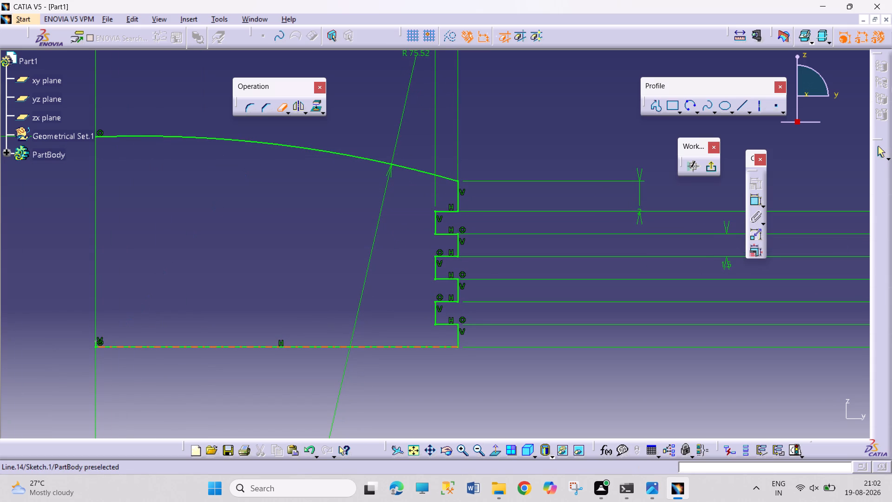
{"action": "middle_click_drag", "start_coordinate": [128, 354], "coordinate": [128, 353], "text": "ctrl"}
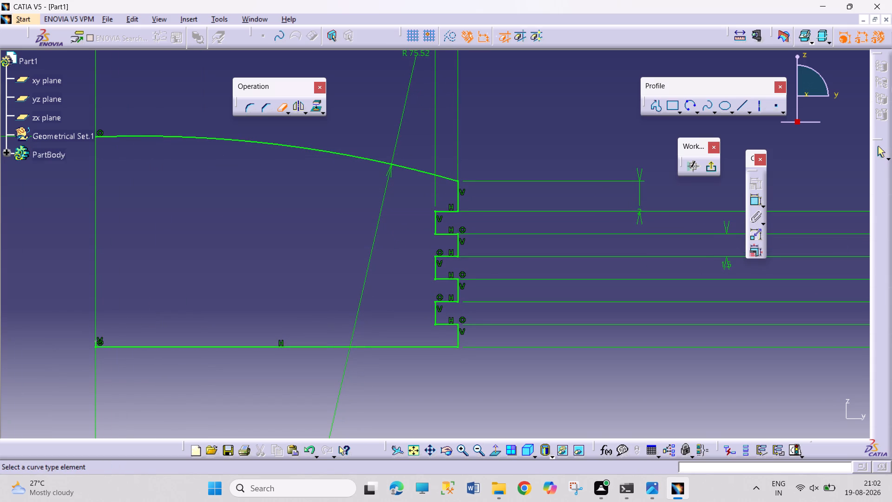
{"action": "middle_click_drag", "start_coordinate": [128, 353], "coordinate": [130, 350], "text": "ctrl"}
{"action": "middle_click_drag", "start_coordinate": [138, 330], "coordinate": [140, 326], "text": "ctrl"}
{"action": "middle_click_drag", "start_coordinate": [144, 327], "coordinate": [279, 283]}
{"action": "middle_click", "coordinate": [279, 283]}
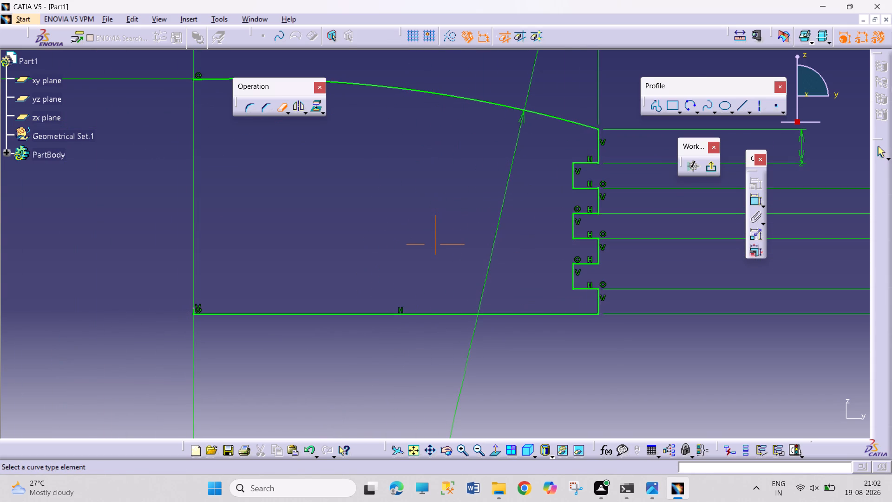
{"action": "left_click", "coordinate": [350, 274]}
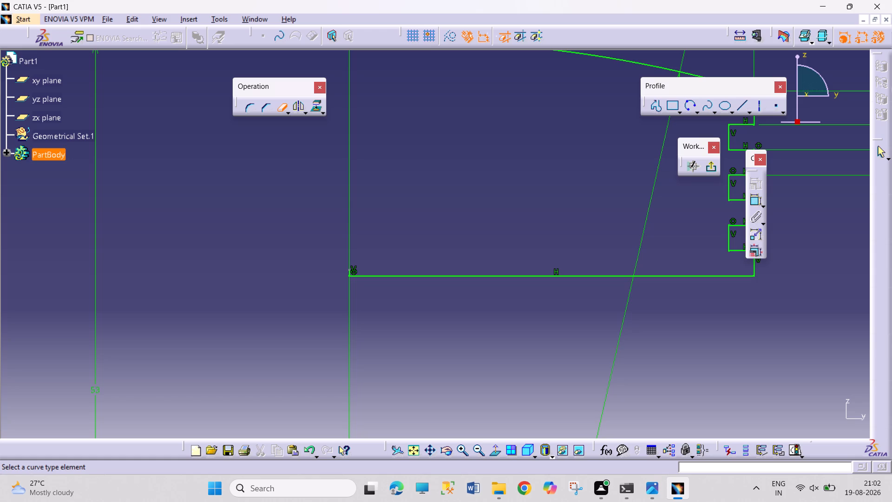
{"action": "middle_click_drag", "start_coordinate": [347, 296], "coordinate": [350, 232], "text": "ctrl"}
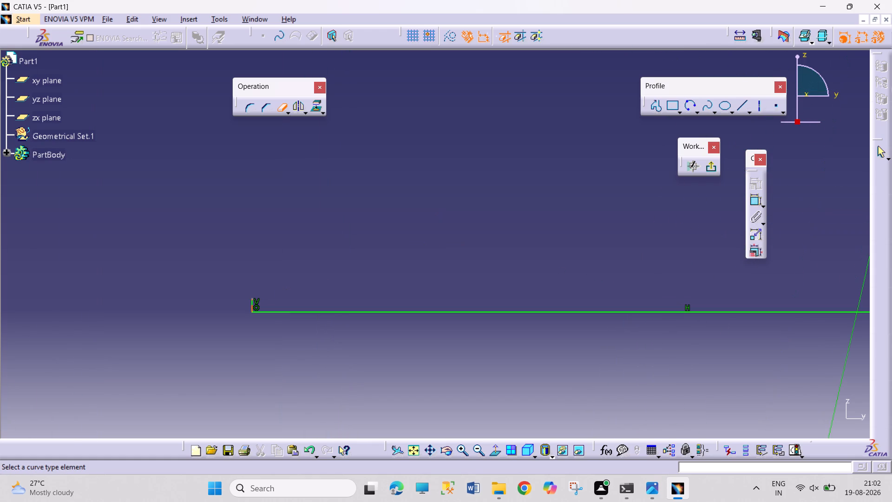
{"action": "left_click", "coordinate": [253, 307]}
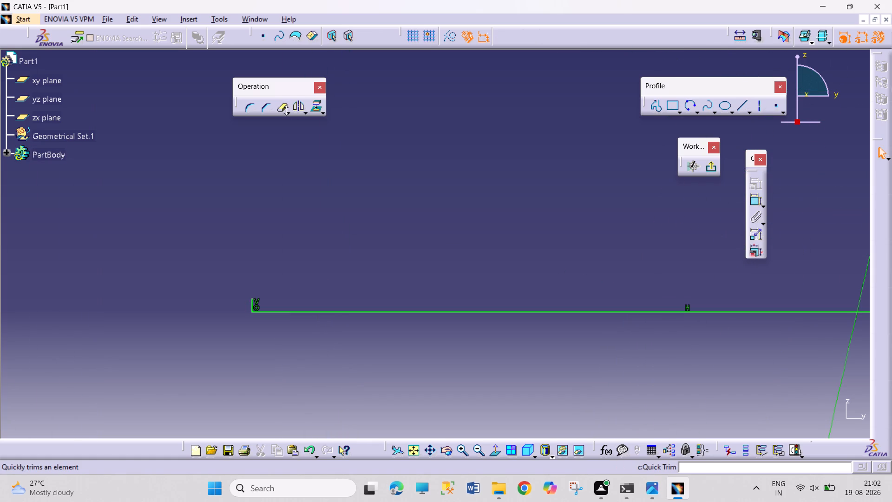
{"action": "left_click", "coordinate": [281, 109]}
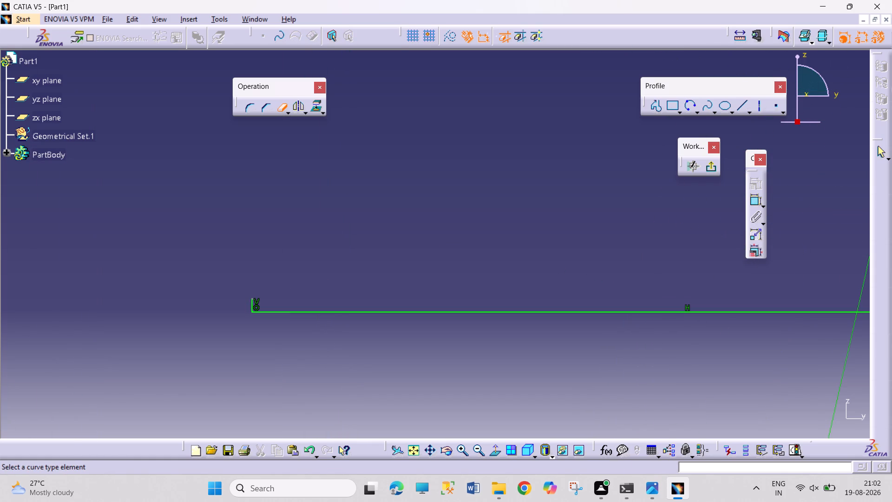
{"action": "left_click", "coordinate": [254, 305]}
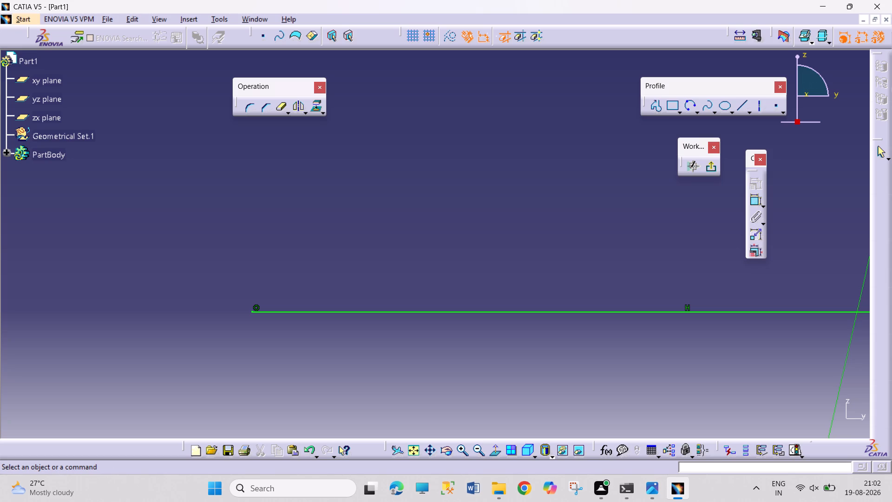
Draw a vertical line about 14 mm long on the axis, from the crown arc's end down to the bottom line's end.
{"action": "middle_click", "coordinate": [348, 334], "text": "ctrl"}
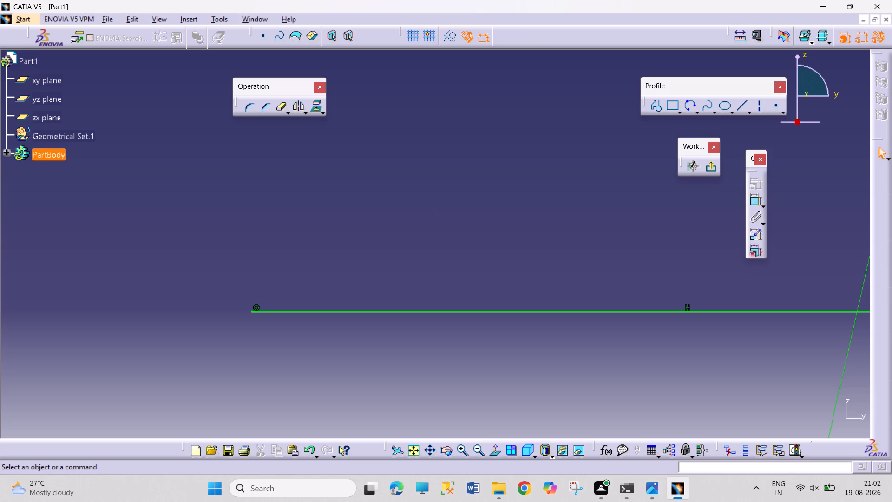
{"action": "middle_click_drag", "start_coordinate": [462, 159], "coordinate": [393, 266], "text": "ctrl"}
{"action": "middle_click", "coordinate": [393, 266], "text": "ctrl"}
{"action": "scroll", "coordinate": [393, 267], "scroll_direction": "up", "scroll_amount": 1, "text": "ctrl"}
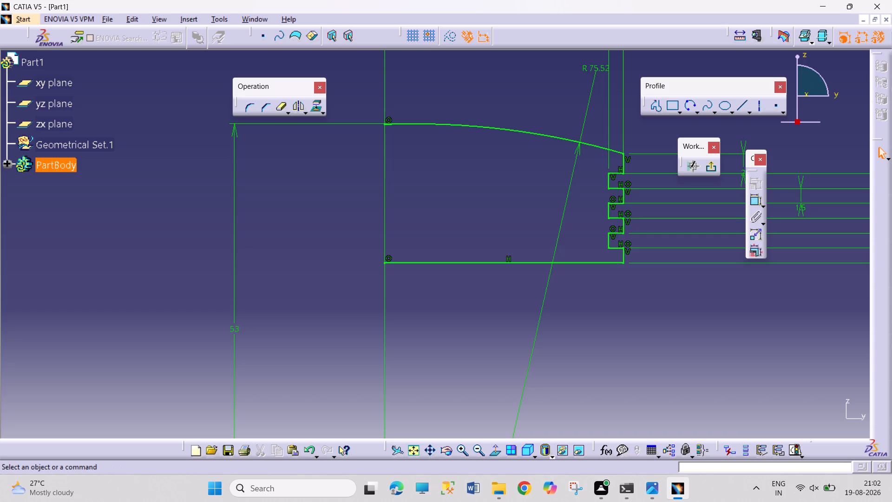
{"action": "middle_click_drag", "start_coordinate": [403, 136], "coordinate": [411, 103], "text": "ctrl"}
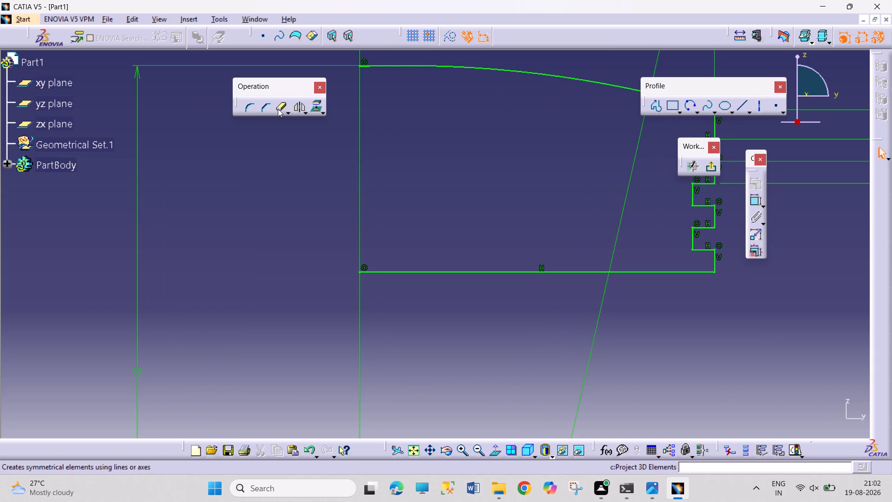
{"action": "left_click", "coordinate": [735, 110]}
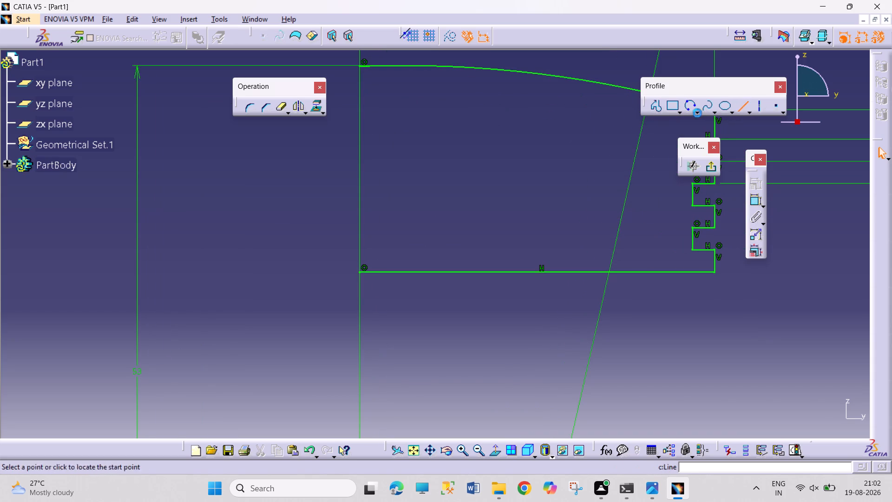
{"action": "left_click", "coordinate": [362, 64]}
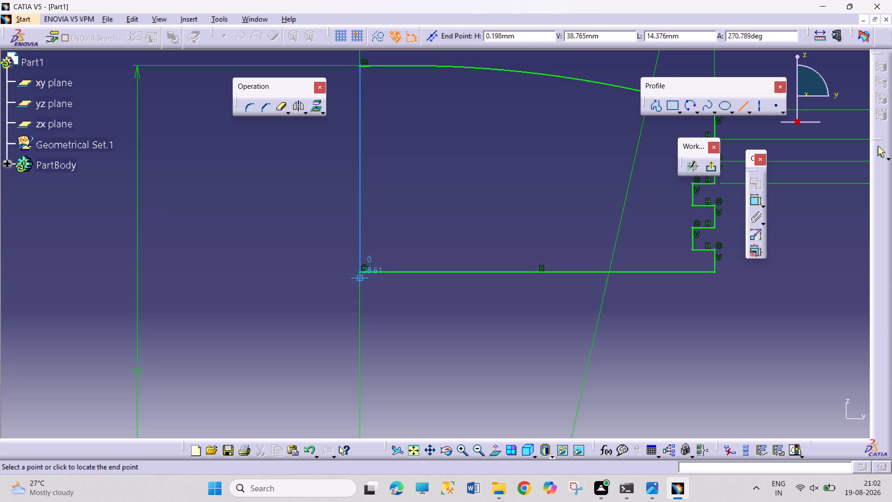
{"action": "left_click", "coordinate": [360, 274]}
Make the axis line's upper endpoint coincident with the crown arc's endpoint and exit the sketch.
{"action": "left_click_drag", "start_coordinate": [403, 156], "coordinate": [405, 145]}
{"action": "middle_click_drag", "start_coordinate": [424, 51], "coordinate": [425, 45], "text": "ctrl"}
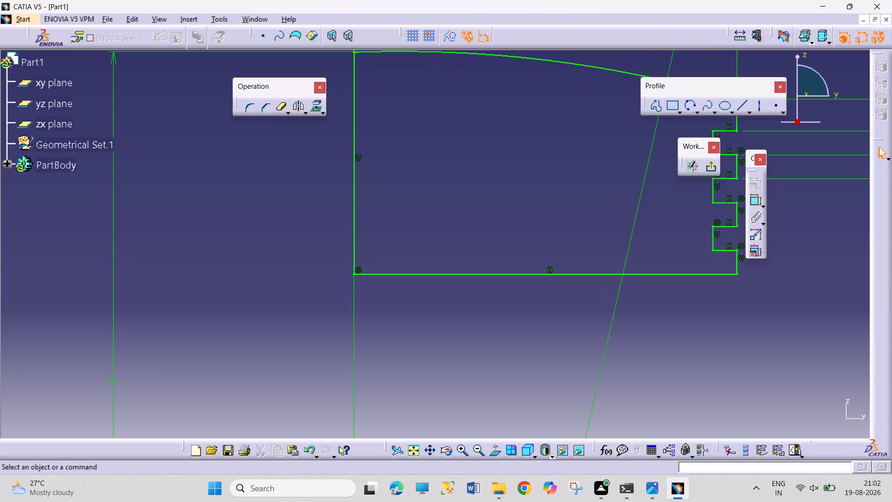
{"action": "middle_click_drag", "start_coordinate": [442, 149], "coordinate": [446, 113], "text": "ctrl"}
{"action": "middle_click_drag", "start_coordinate": [495, 251], "coordinate": [512, 282]}
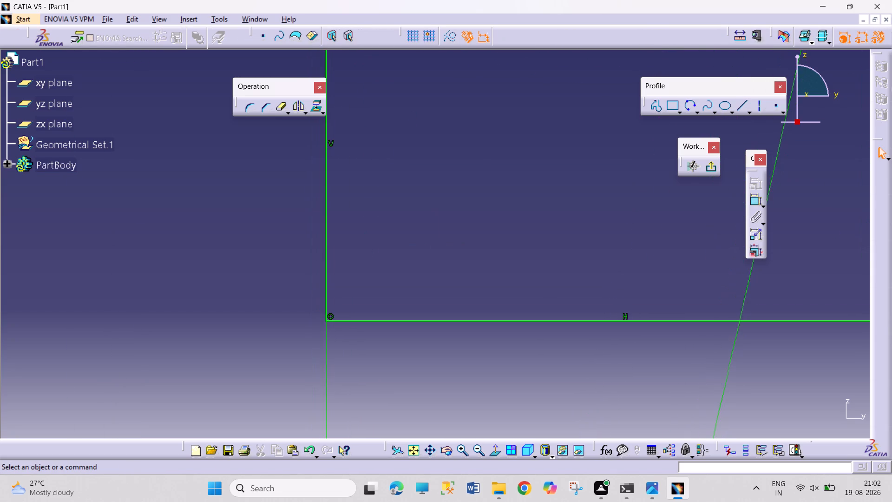
{"action": "middle_click_drag", "start_coordinate": [412, 127], "coordinate": [497, 343]}
{"action": "middle_click_drag", "start_coordinate": [505, 362], "coordinate": [515, 380]}
{"action": "middle_click_drag", "start_coordinate": [413, 199], "coordinate": [431, 120], "text": "ctrl"}
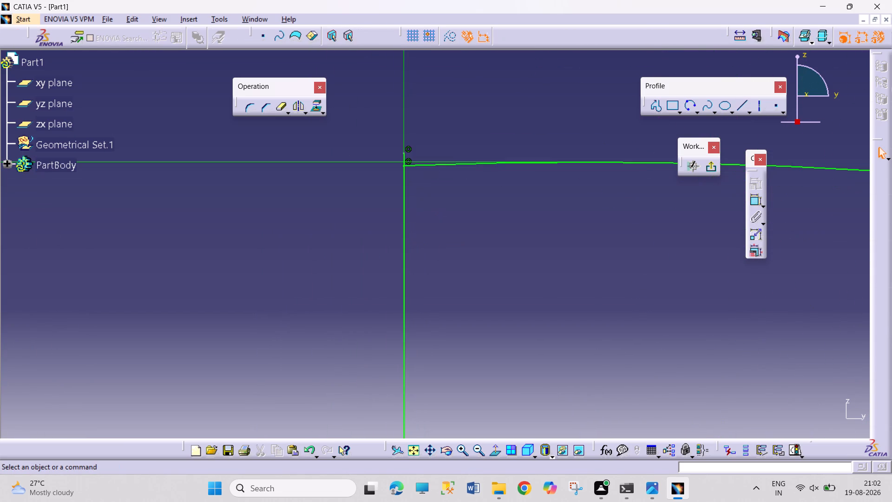
{"action": "left_click", "coordinate": [403, 165]}
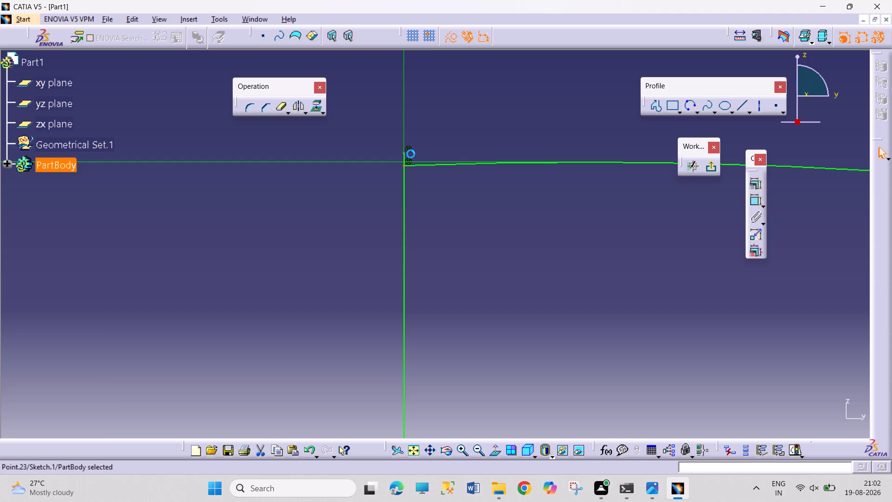
{"action": "left_click", "coordinate": [403, 153], "text": "ctrl"}
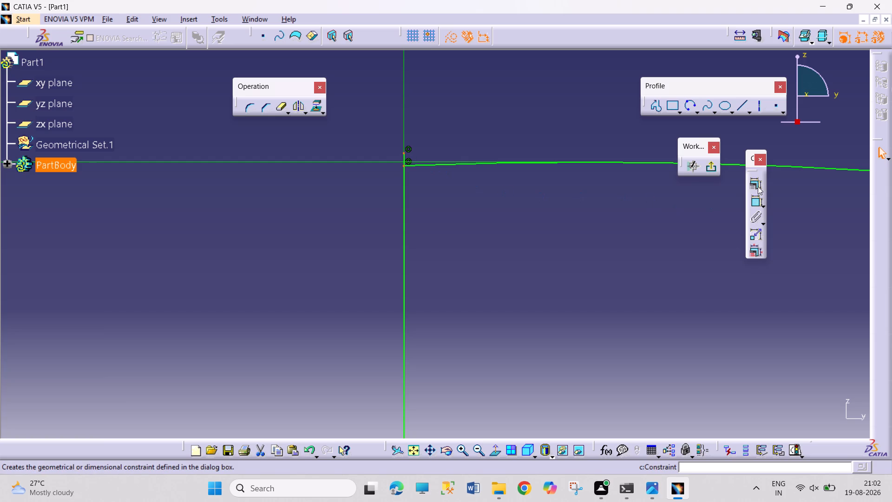
{"action": "left_click", "coordinate": [758, 186]}
{"action": "left_click", "coordinate": [824, 311]}
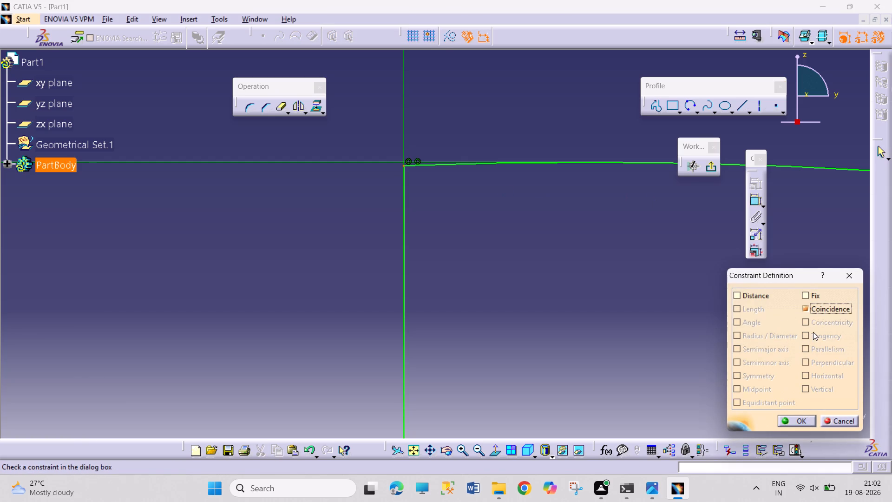
{"action": "left_click", "coordinate": [806, 417]}
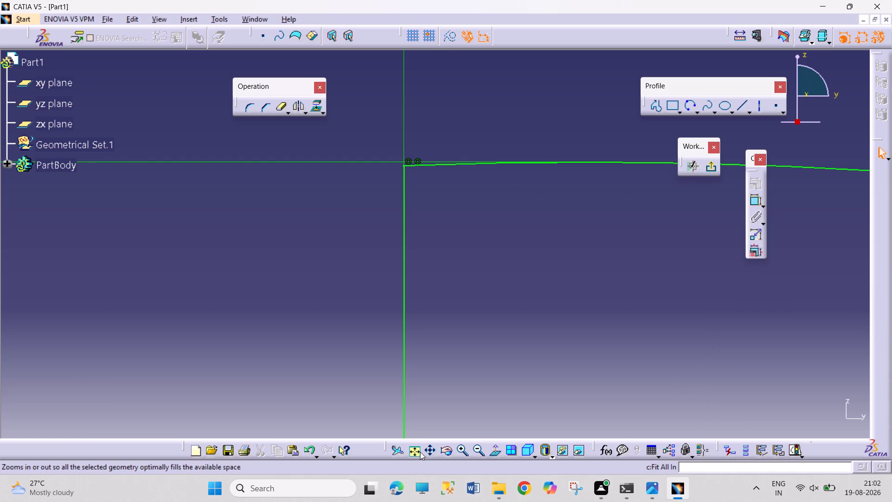
{"action": "left_click", "coordinate": [420, 452]}
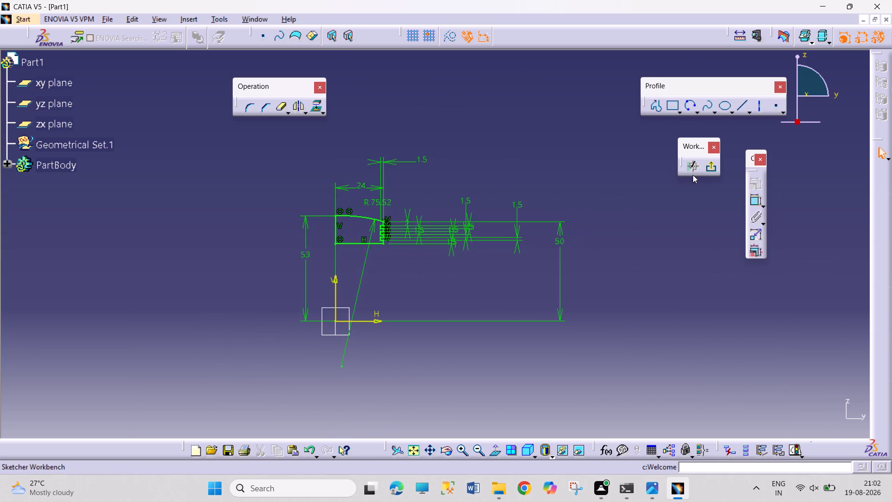
{"action": "left_click", "coordinate": [710, 170]}
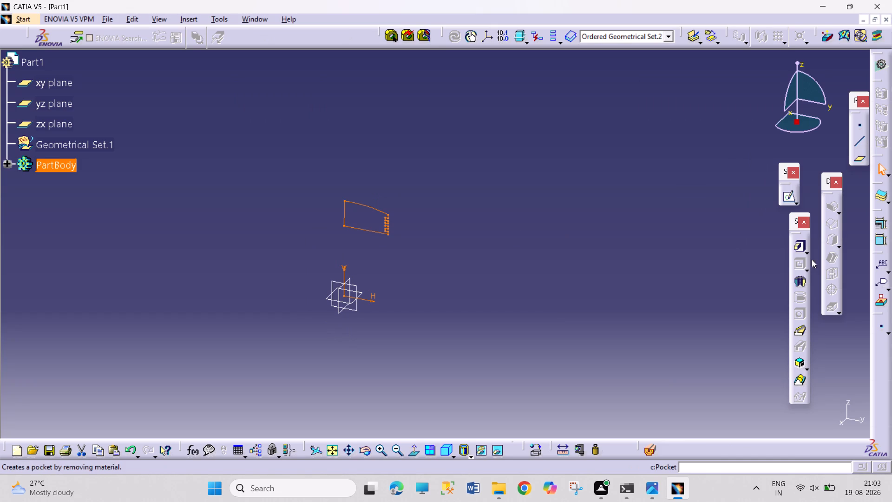
Revolve the half-section sketch 360 degrees about the sketch's vertical axis with the Shaft command.
{"action": "left_click", "coordinate": [800, 283]}
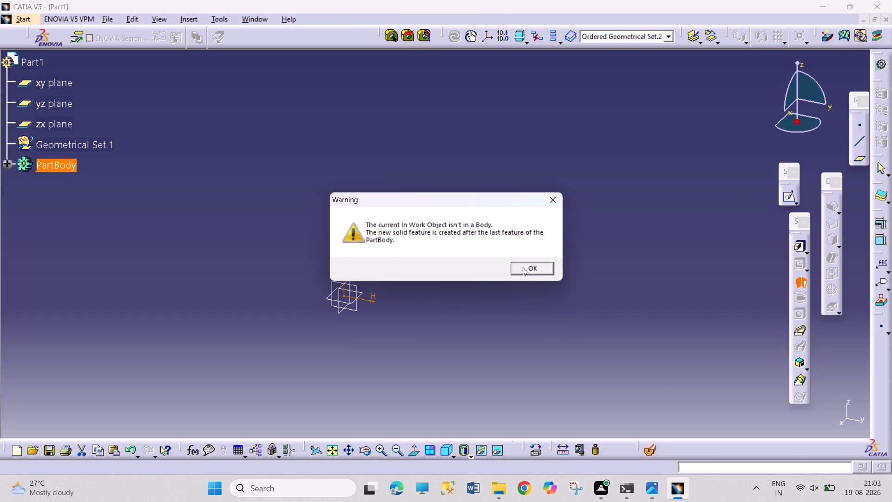
{"action": "left_click", "coordinate": [523, 267]}
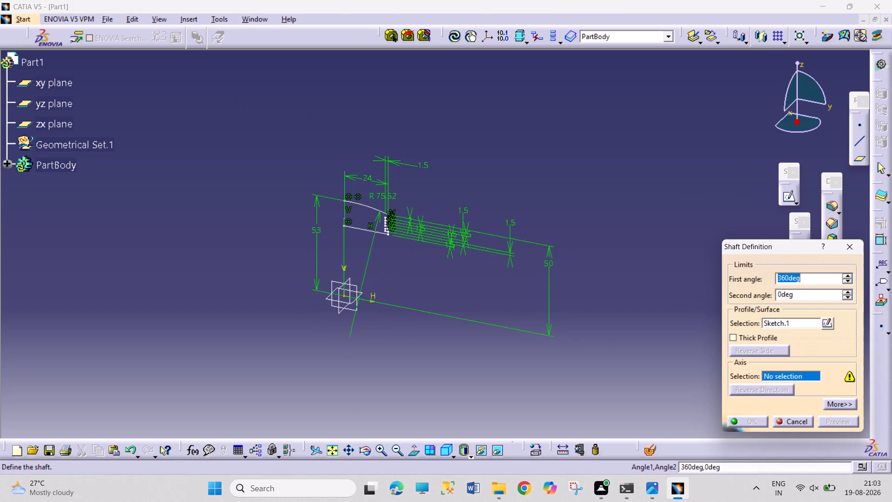
{"action": "left_click", "coordinate": [344, 285]}
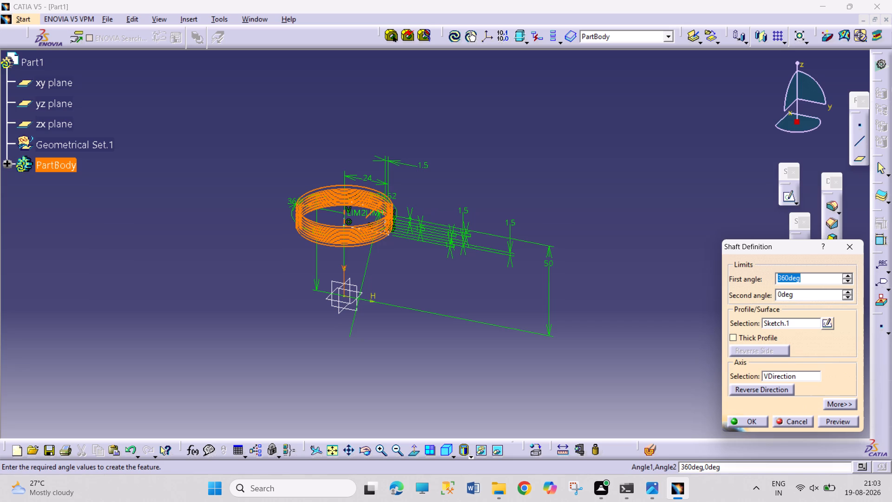
{"action": "left_click", "coordinate": [752, 422]}
{"action": "left_click", "coordinate": [464, 373]}
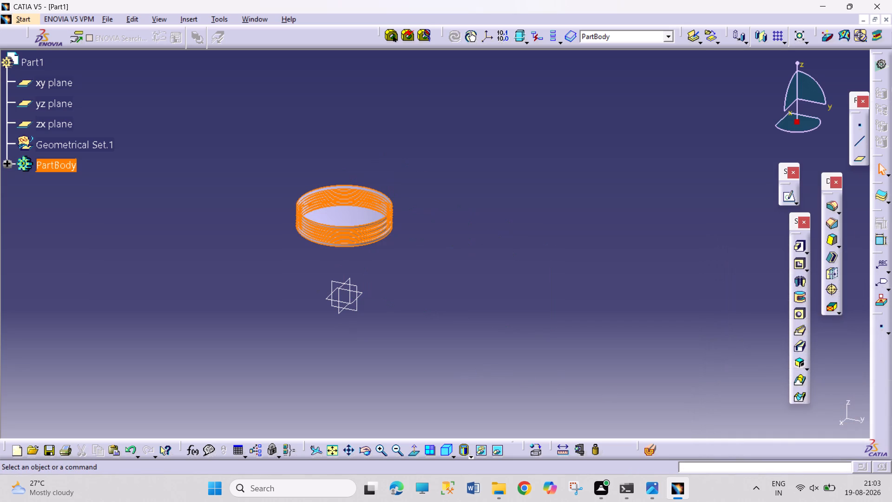
Open a new sketch on the flat bottom face of the revolved piston crown.
{"action": "left_click", "coordinate": [364, 449]}
{"action": "left_click_drag", "start_coordinate": [305, 384], "coordinate": [315, 335]}
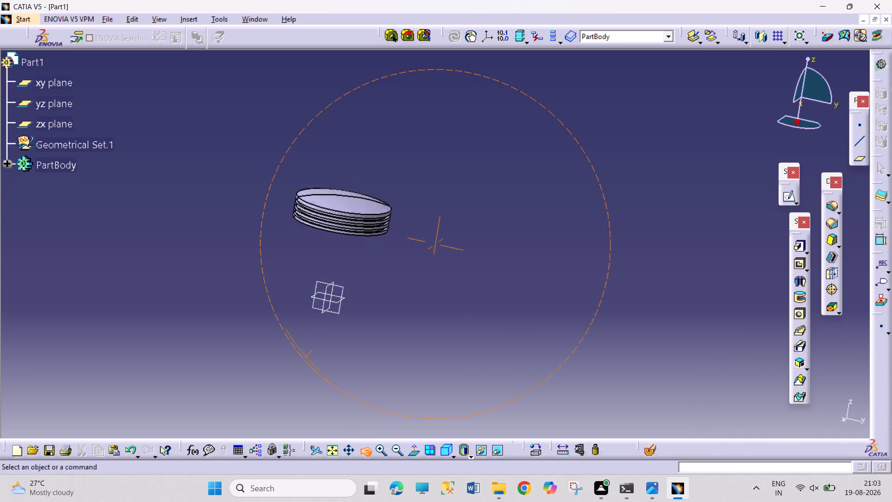
{"action": "left_click_drag", "start_coordinate": [315, 335], "coordinate": [366, 361]}
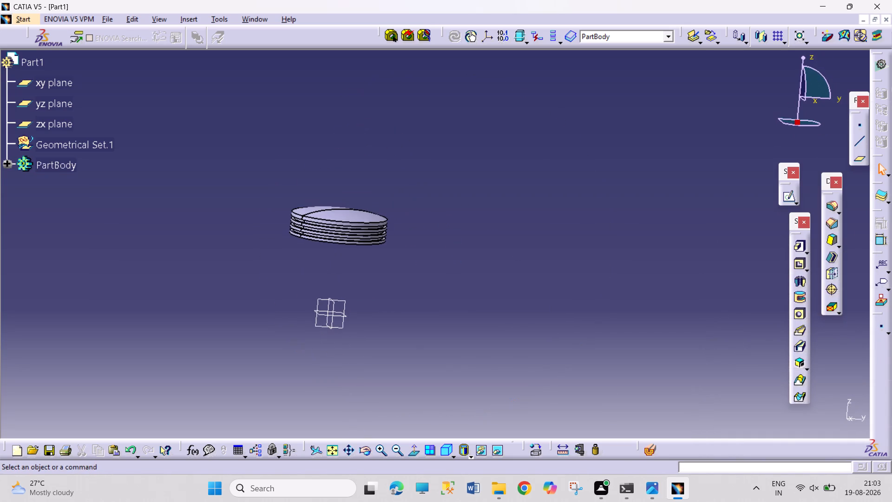
{"action": "middle_click_drag", "start_coordinate": [301, 318], "coordinate": [350, 169], "text": "ctrl"}
{"action": "scroll", "coordinate": [301, 318], "scroll_direction": "up", "scroll_amount": 1, "text": "ctrl"}
{"action": "middle_click_drag", "start_coordinate": [353, 277], "coordinate": [662, 299]}
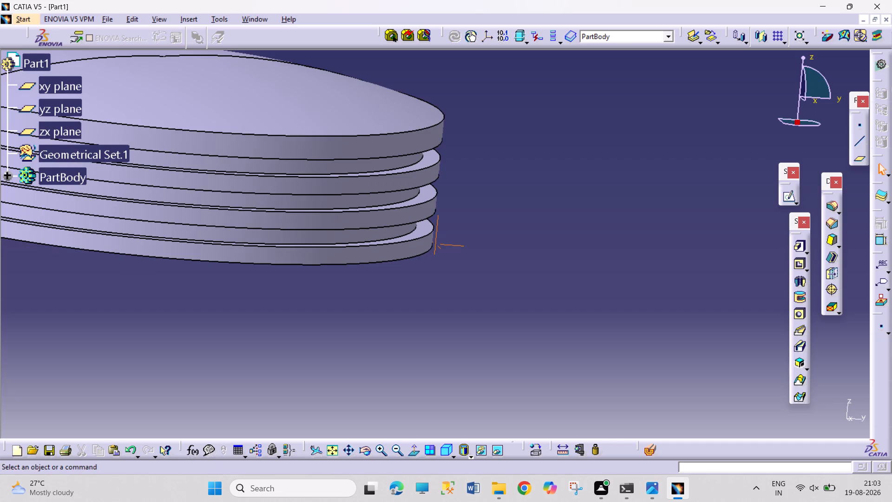
{"action": "middle_click_drag", "start_coordinate": [278, 350], "coordinate": [568, 359]}
{"action": "middle_click", "coordinate": [588, 373]}
{"action": "middle_click_drag", "start_coordinate": [513, 330], "coordinate": [503, 338], "text": "ctrl"}
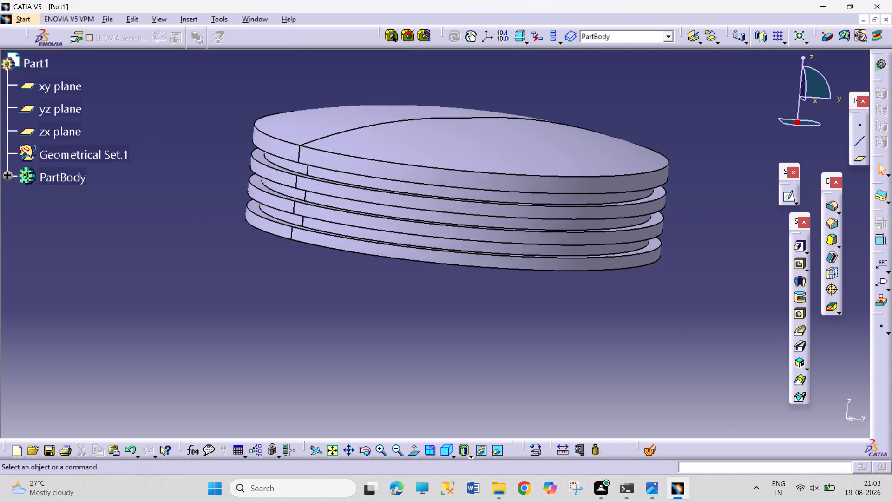
{"action": "middle_click_drag", "start_coordinate": [503, 338], "coordinate": [504, 335], "text": "ctrl"}
{"action": "left_click", "coordinate": [361, 453]}
{"action": "left_click_drag", "start_coordinate": [426, 412], "coordinate": [431, 356]}
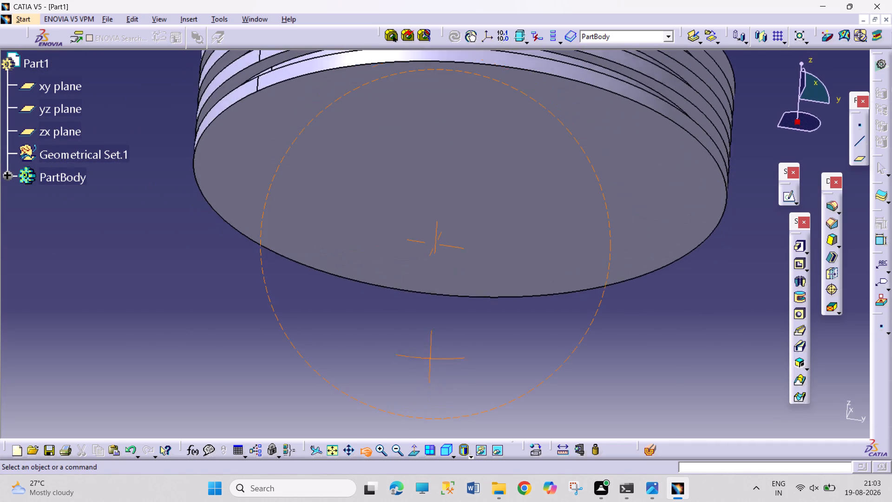
{"action": "left_click_drag", "start_coordinate": [431, 356], "coordinate": [443, 281]}
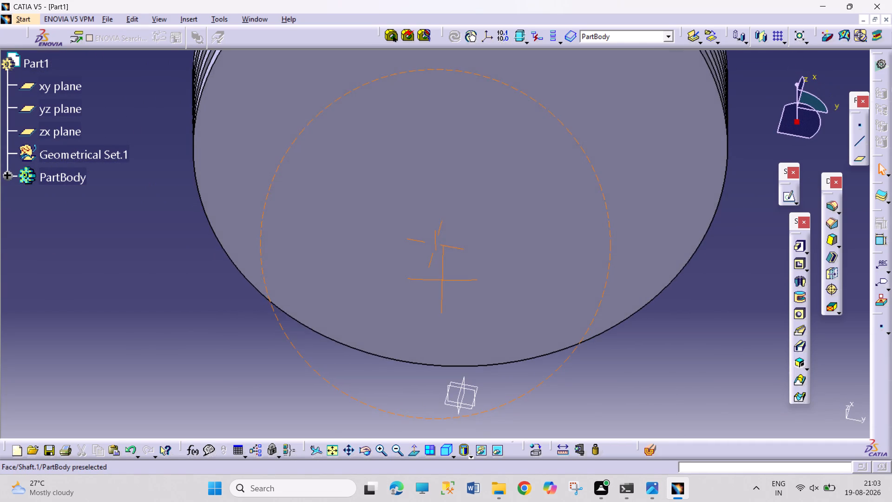
{"action": "left_click", "coordinate": [472, 243]}
{"action": "left_click", "coordinate": [786, 196]}
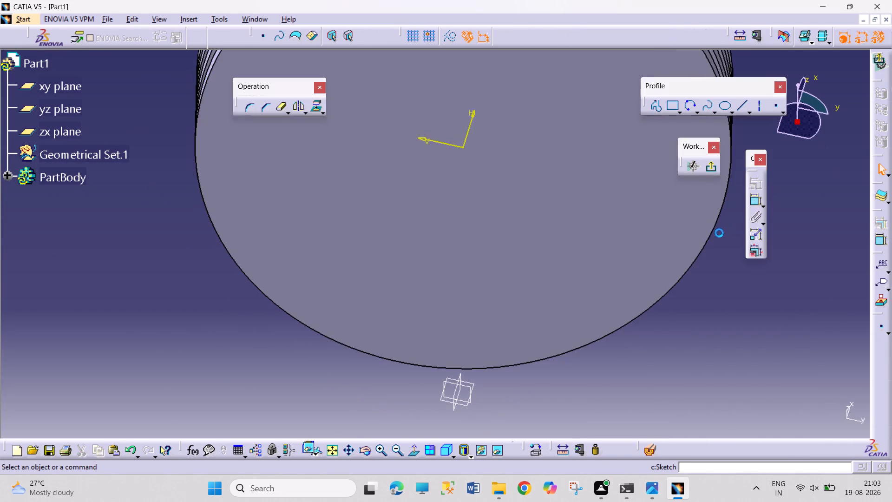
{"action": "left_click", "coordinate": [415, 455]}
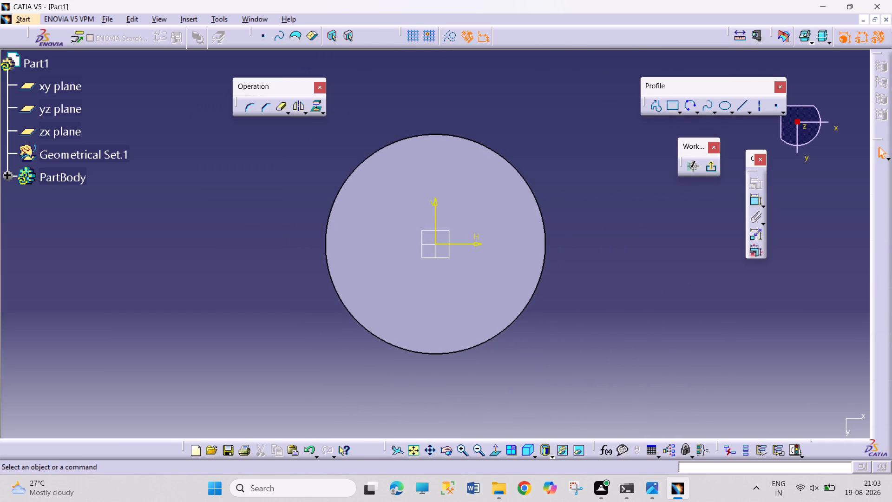
Project the circular outer edge of the crown's bottom face into the sketch.
{"action": "left_click", "coordinate": [511, 164]}
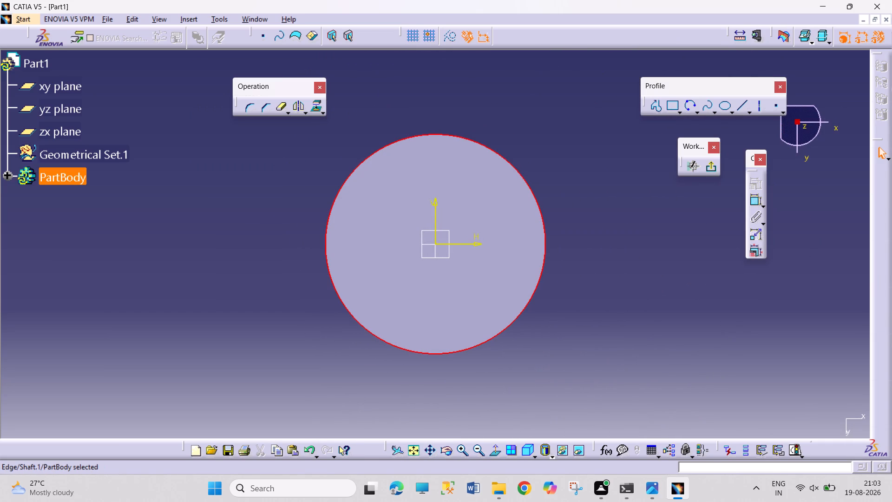
{"action": "left_click", "coordinate": [316, 108]}
{"action": "left_click", "coordinate": [569, 184]}
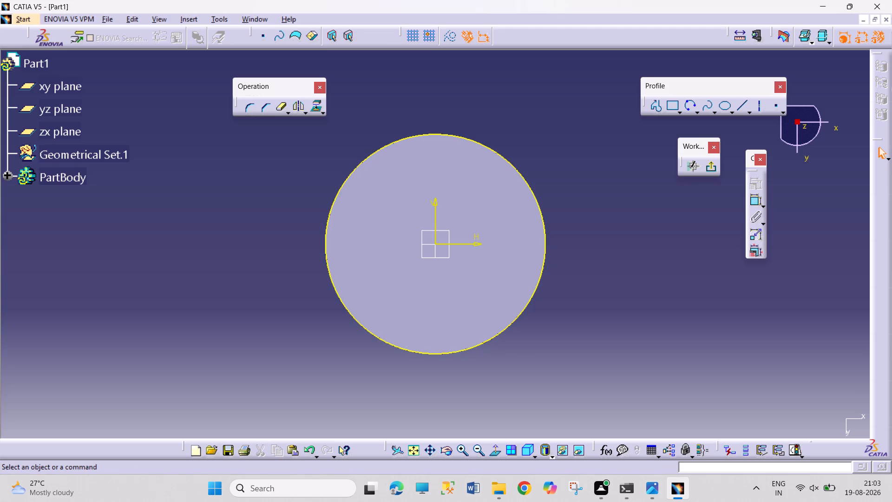
Draw a circle centred on the sketch origin, inside the projected edge, and constrain its diameter to 40 mm.
{"action": "left_click", "coordinate": [696, 112]}
{"action": "left_click", "coordinate": [706, 119]}
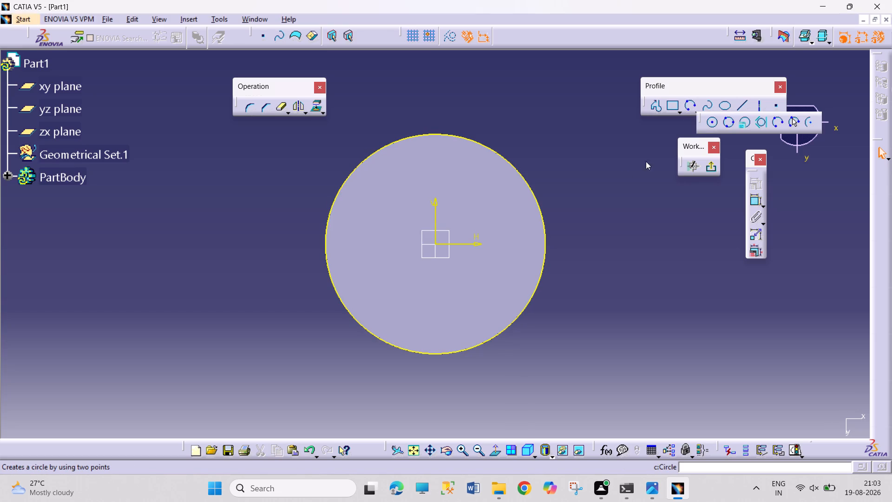
{"action": "left_click", "coordinate": [435, 246]}
{"action": "left_click", "coordinate": [463, 310]}
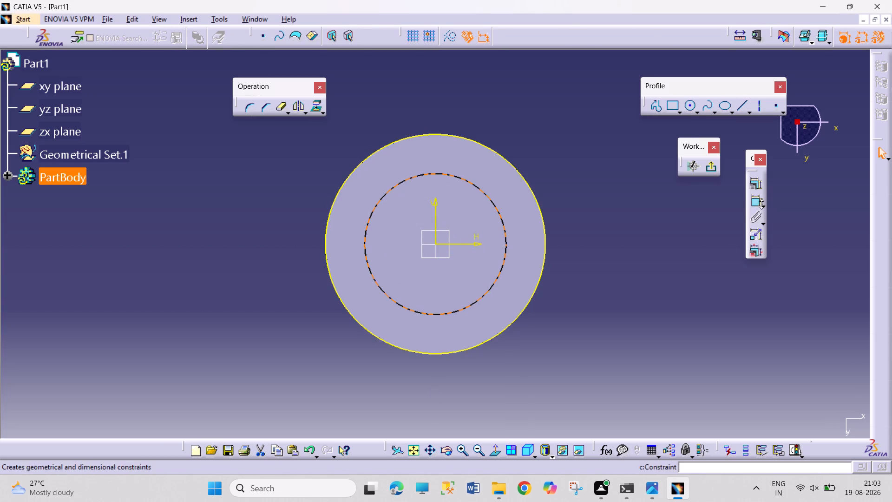
{"action": "left_click", "coordinate": [754, 207]}
{"action": "left_click", "coordinate": [591, 216]}
{"action": "double_click", "coordinate": [599, 211]}
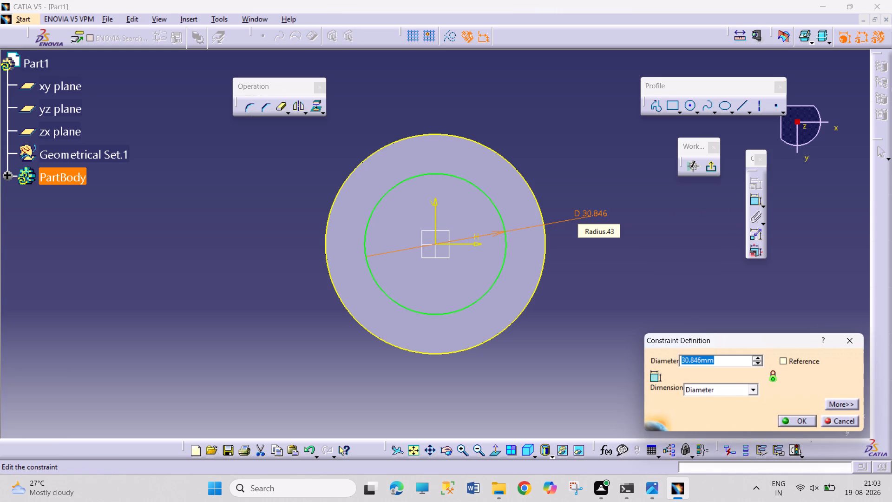
{"action": "type", "text": "40"}
{"action": "key", "text": "Return"}
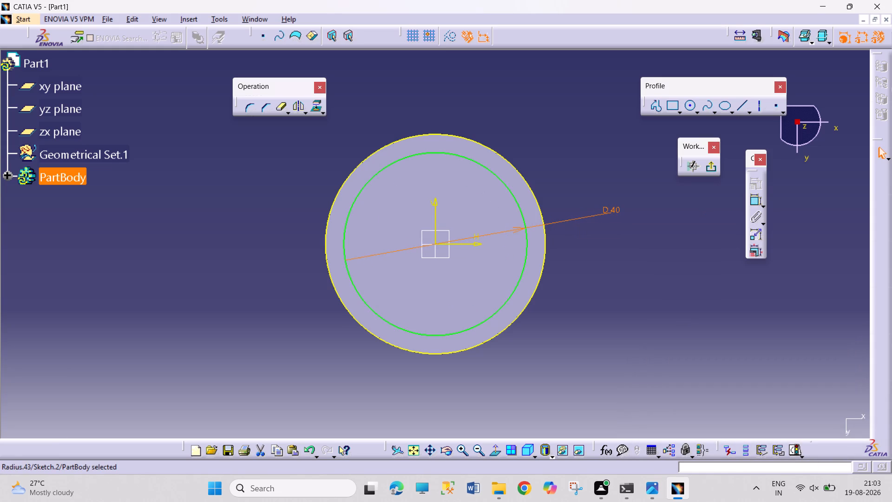
{"action": "left_click", "coordinate": [646, 267]}
Draw a horizontal line across both circles, about 12 mm above the origin, and mirror it about the horizontal axis.
{"action": "left_click", "coordinate": [741, 106]}
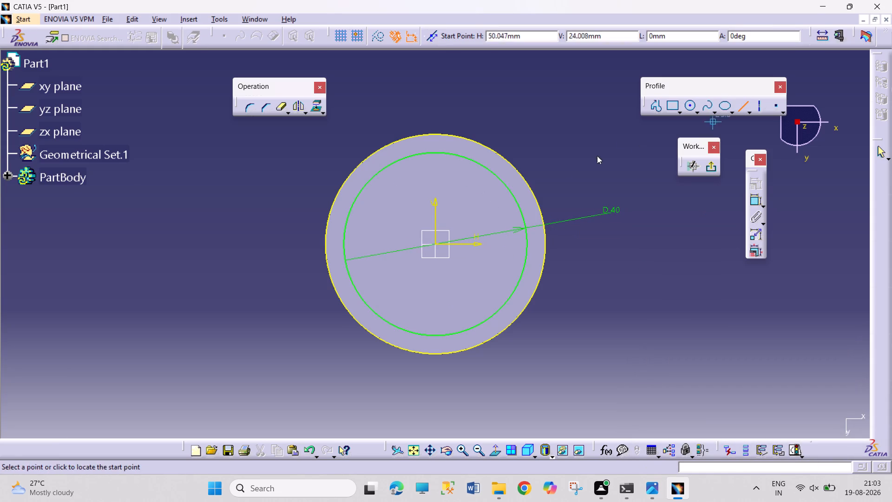
{"action": "left_click", "coordinate": [300, 189]}
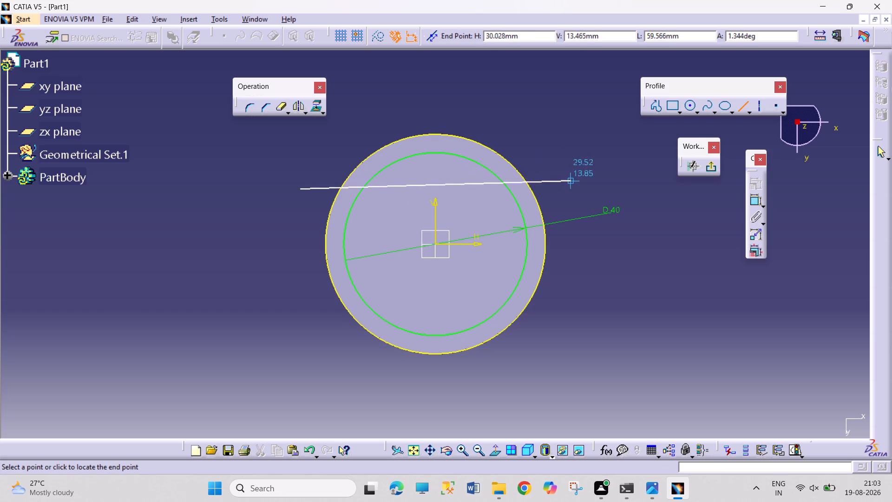
{"action": "left_click", "coordinate": [582, 187]}
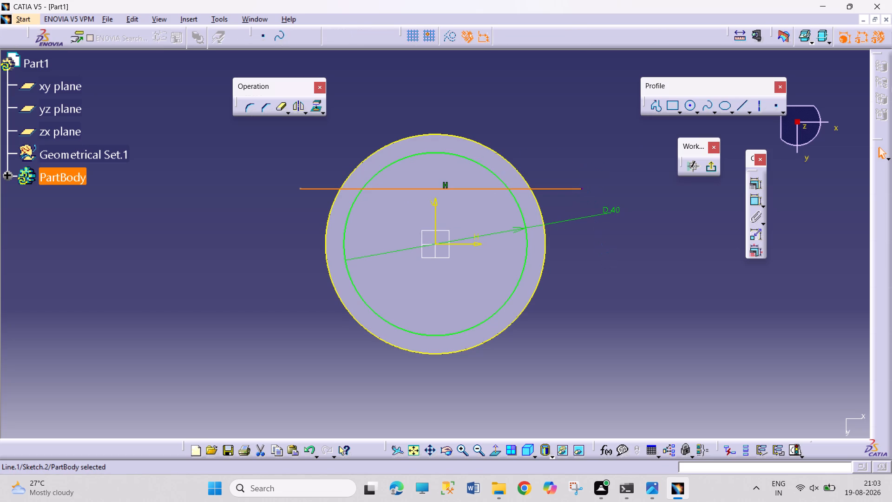
{"action": "left_click", "coordinate": [296, 111]}
{"action": "left_click", "coordinate": [468, 245]}
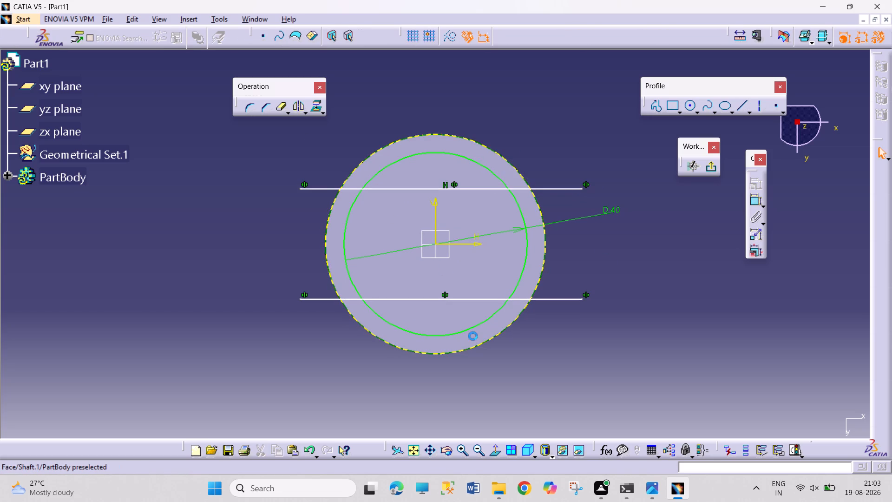
{"action": "left_click", "coordinate": [624, 344]}
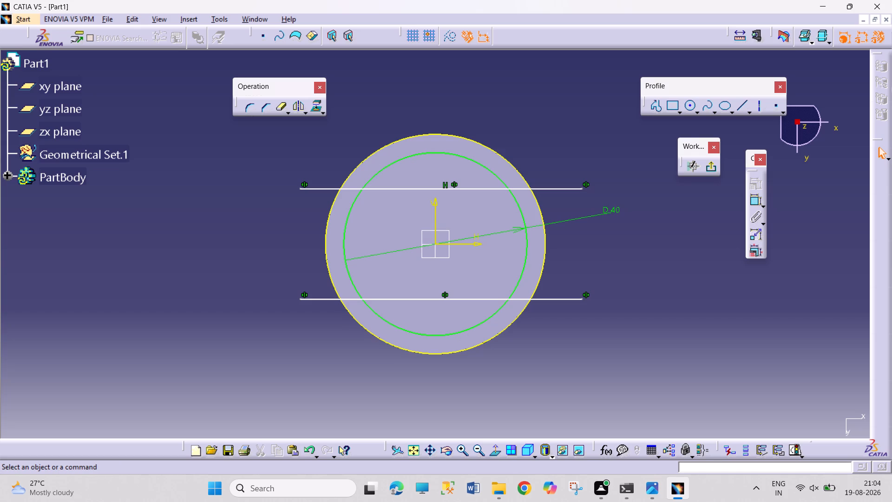
Constrain the distance between the two mirrored horizontal lines to 28 mm.
{"action": "left_click", "coordinate": [752, 204]}
{"action": "left_click", "coordinate": [318, 189]}
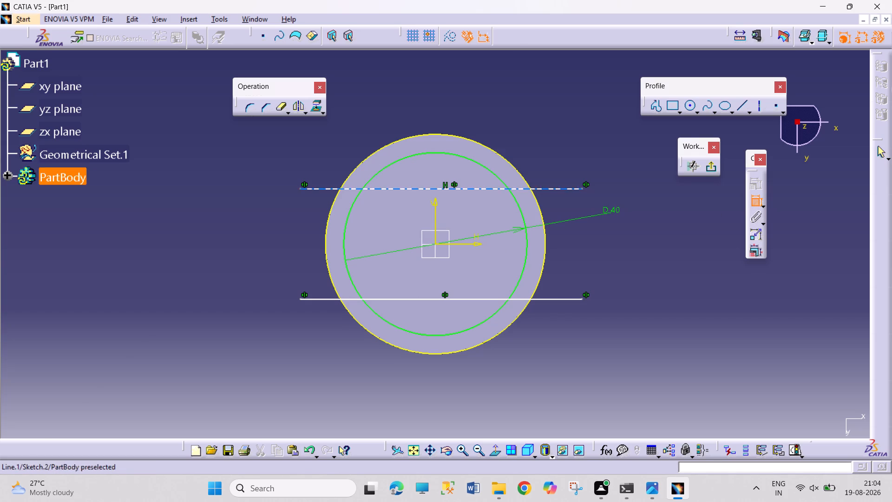
{"action": "left_click", "coordinate": [324, 303]}
{"action": "left_click", "coordinate": [230, 261]}
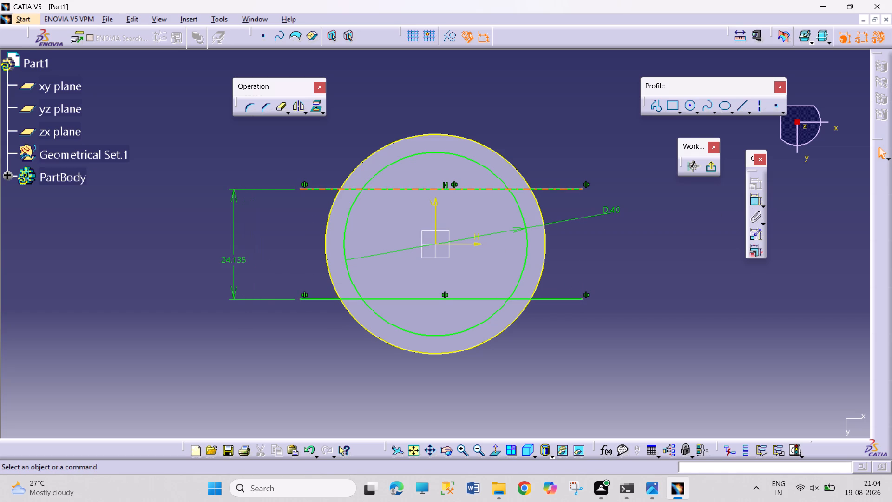
{"action": "double_click", "coordinate": [236, 258]}
{"action": "type", "text": "28"}
{"action": "key", "text": "Return"}
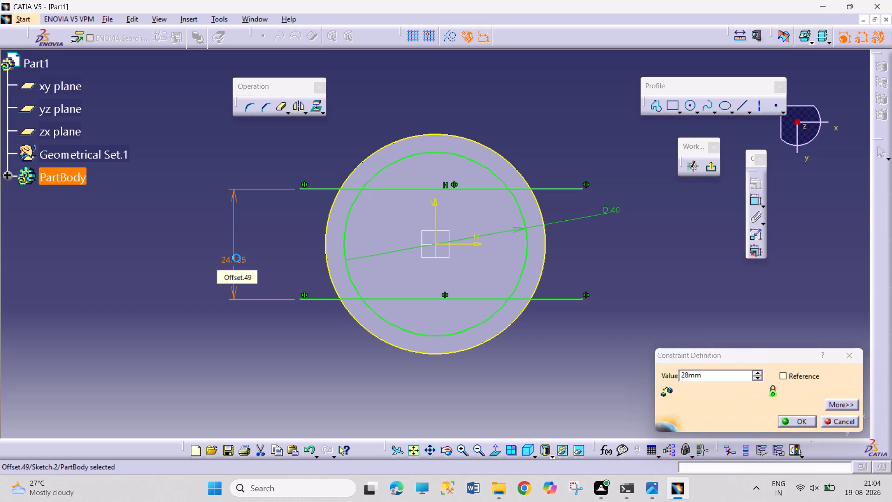
{"action": "left_click", "coordinate": [666, 329]}
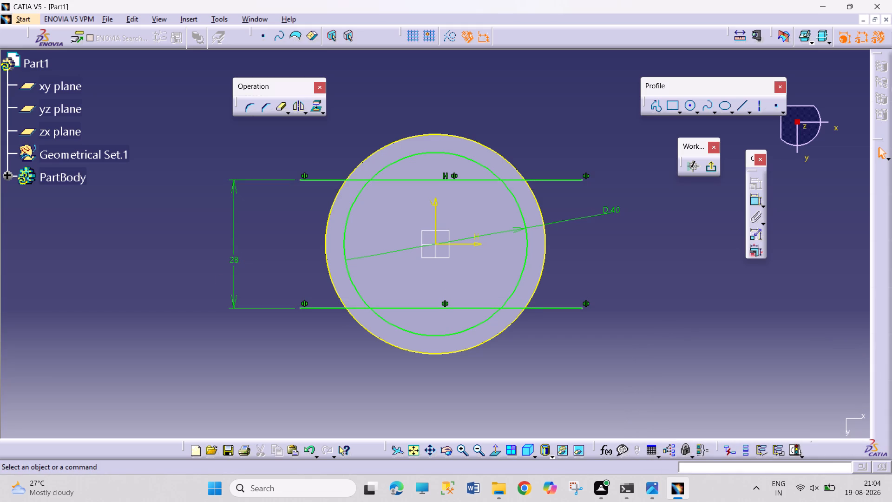
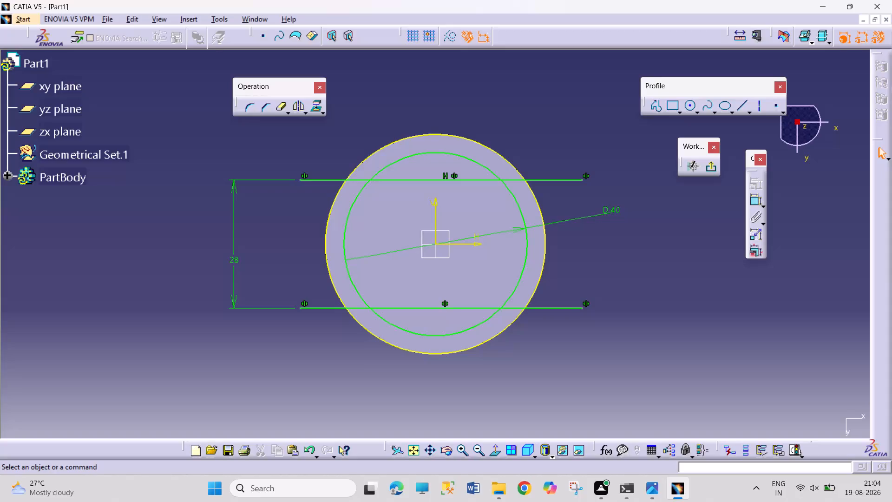
Draw a horizontal line about 61 mm long, about 3 mm below the lower mirrored line.
{"action": "left_click", "coordinate": [742, 106]}
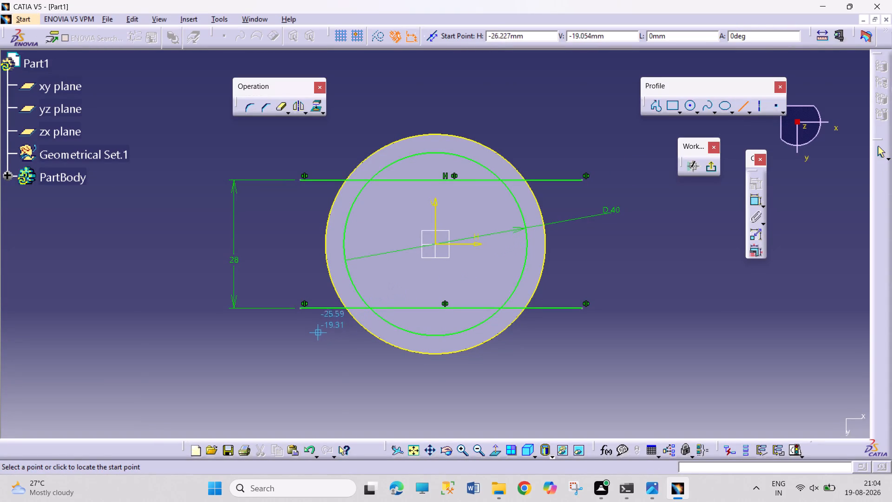
{"action": "left_click_drag", "start_coordinate": [302, 321], "coordinate": [308, 321]}
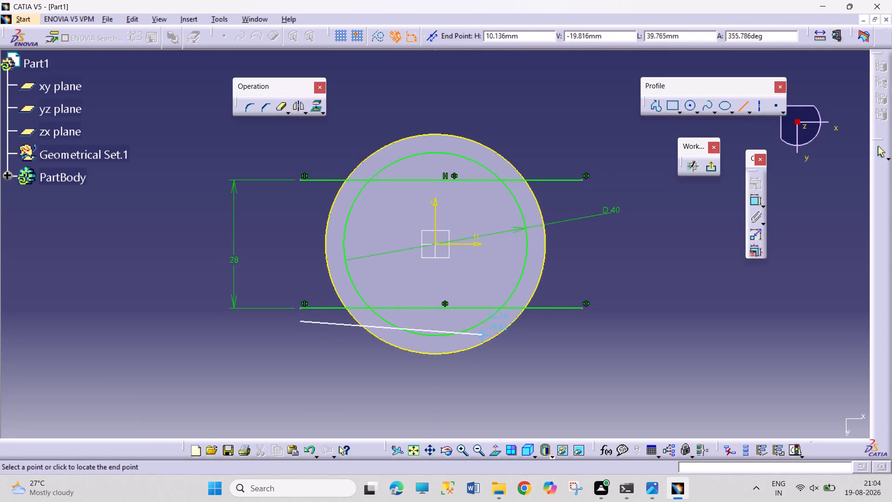
{"action": "left_click", "coordinate": [583, 321]}
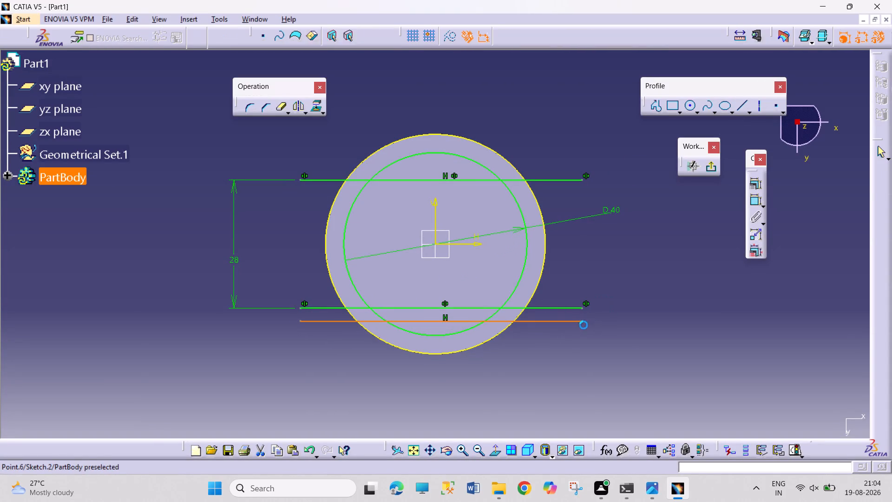
{"action": "left_click", "coordinate": [700, 323]}
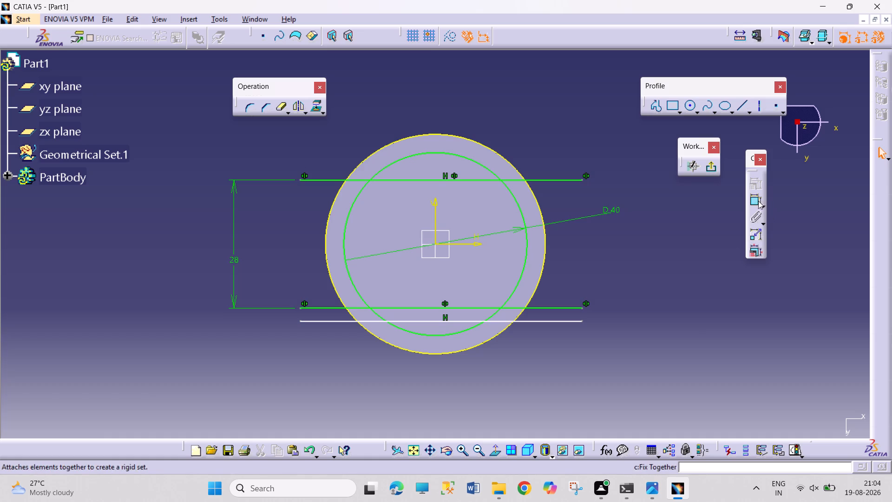
Constrain the distance between the new line and the lower mirrored line to 4 mm.
{"action": "left_click", "coordinate": [757, 201]}
{"action": "left_click", "coordinate": [575, 308]}
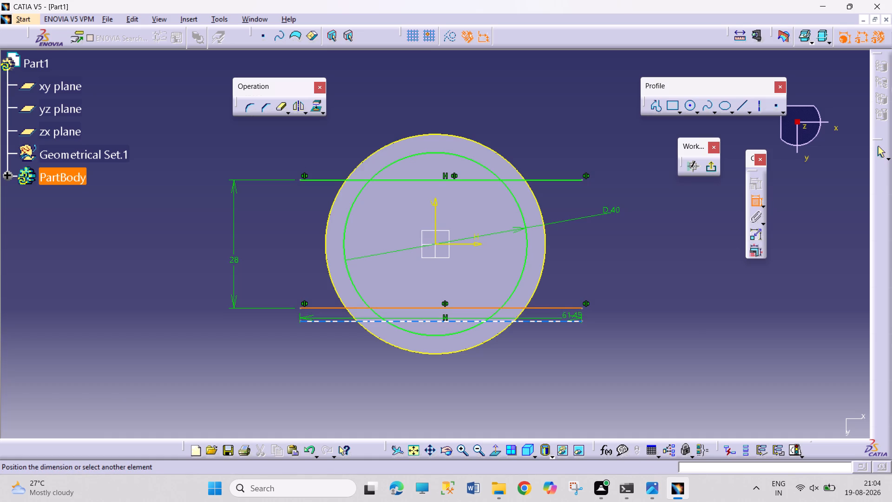
{"action": "left_click", "coordinate": [573, 322]}
{"action": "left_click", "coordinate": [616, 293]}
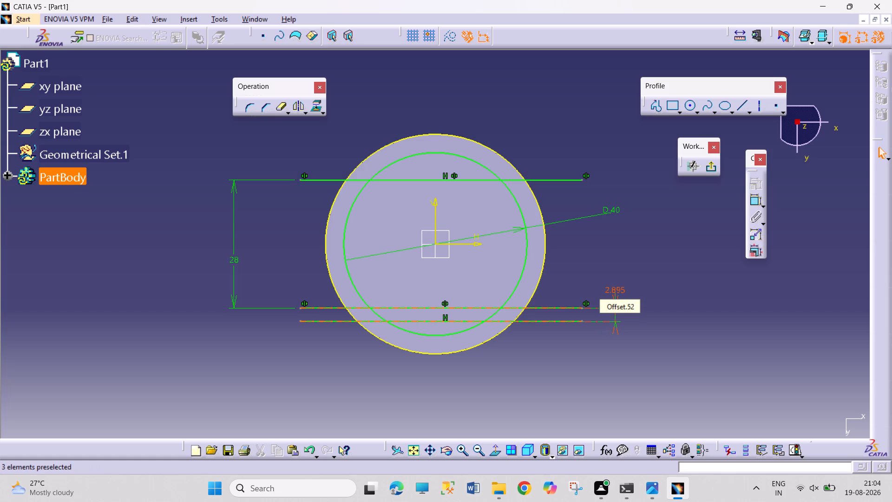
{"action": "double_click", "coordinate": [619, 287]}
{"action": "key", "text": "4"}
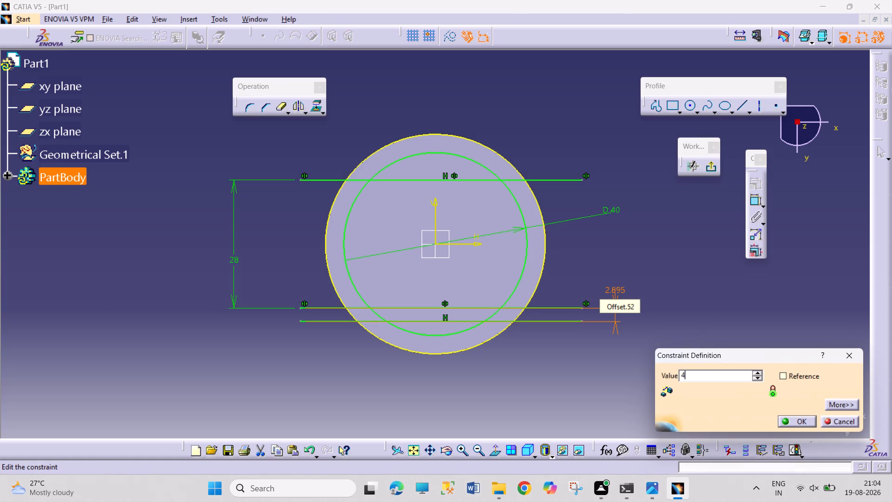
{"action": "key", "text": "Return"}
{"action": "left_click", "coordinate": [690, 294]}
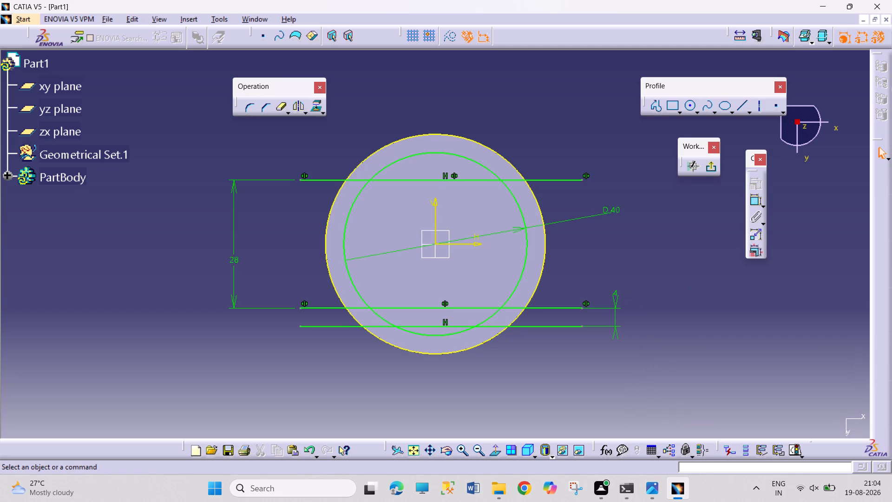
Mirror the new lower line about the sketch's horizontal axis.
{"action": "left_click", "coordinate": [565, 325]}
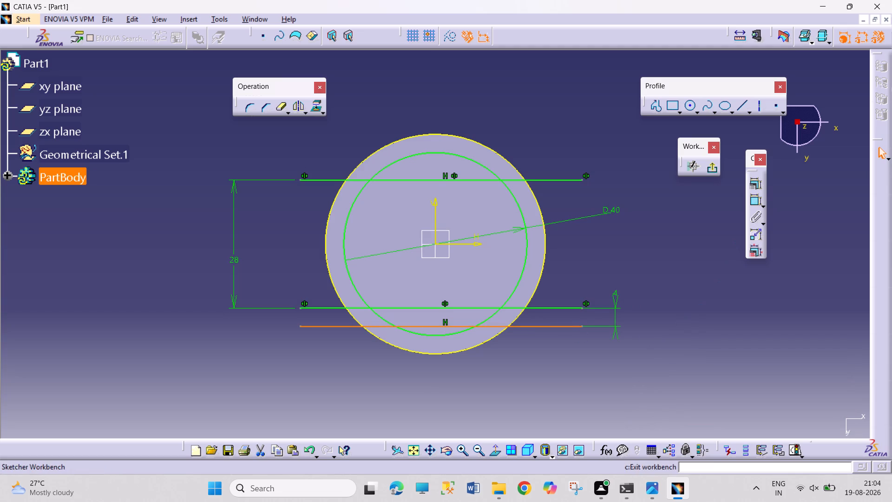
{"action": "left_click", "coordinate": [300, 108]}
{"action": "left_click", "coordinate": [469, 242]}
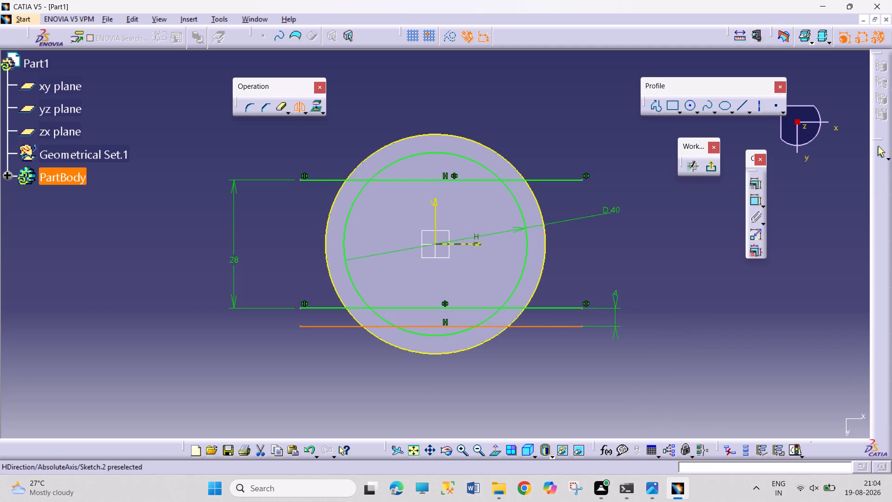
{"action": "left_click", "coordinate": [674, 276]}
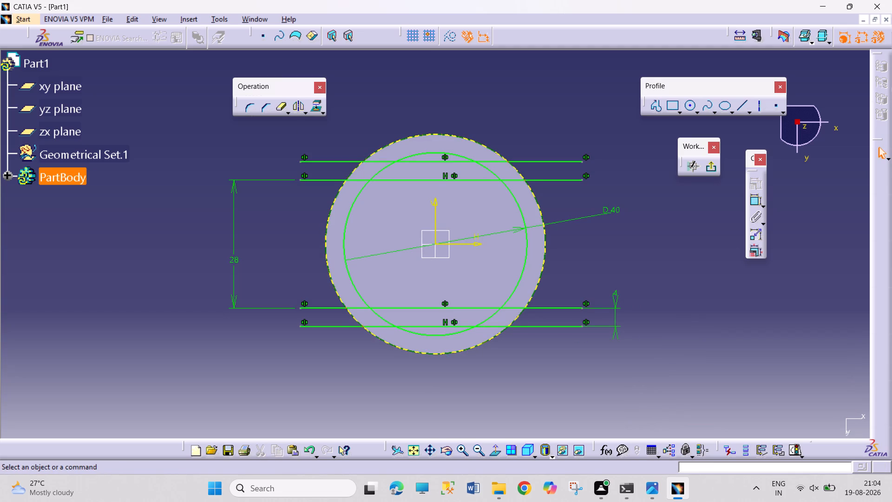
Quick Trim the 40 mm circle's upper and lower arcs that lie beyond the two inner horizontal lines.
{"action": "double_click", "coordinate": [280, 109]}
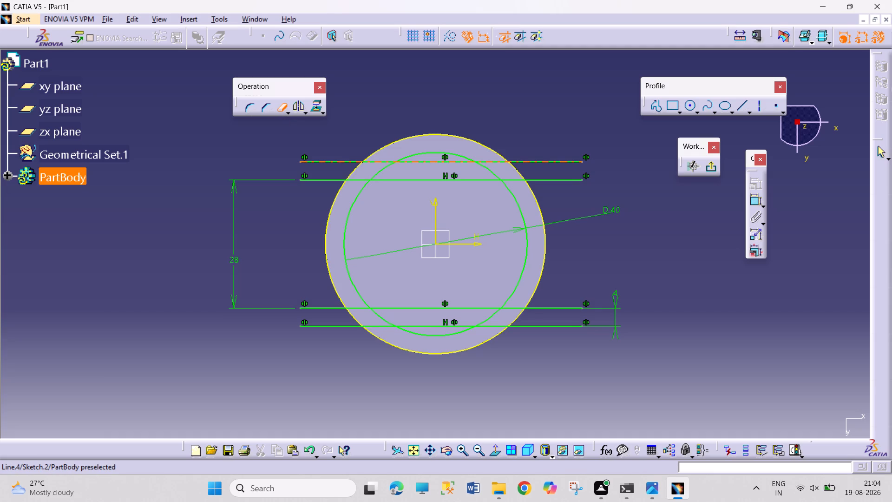
{"action": "left_click", "coordinate": [439, 152]}
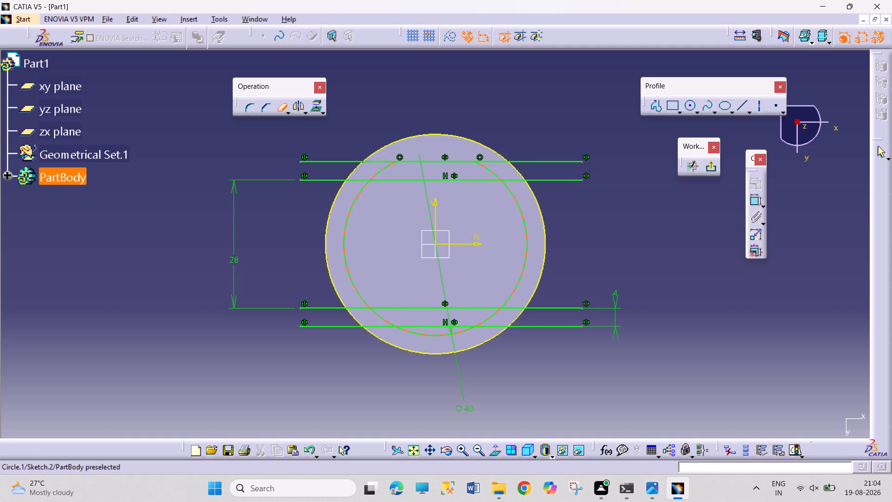
{"action": "left_click", "coordinate": [383, 171]}
{"action": "left_click", "coordinate": [487, 168]}
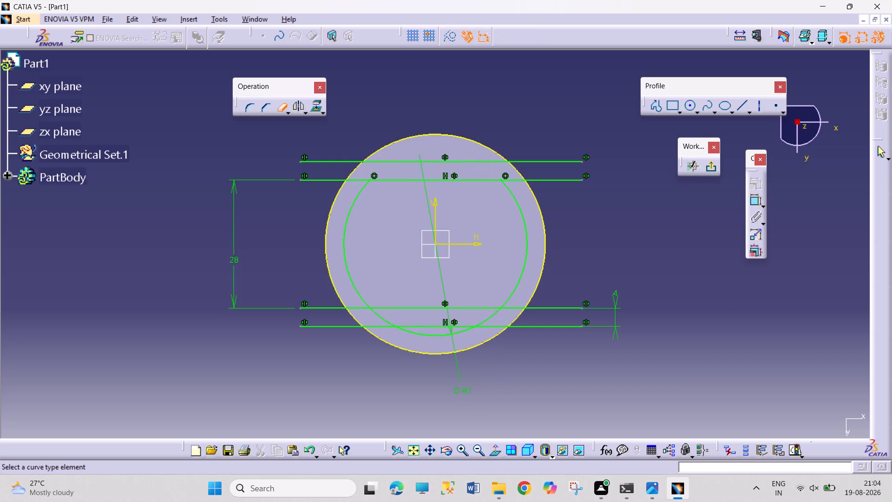
{"action": "left_click", "coordinate": [382, 318]}
{"action": "left_click", "coordinate": [433, 336]}
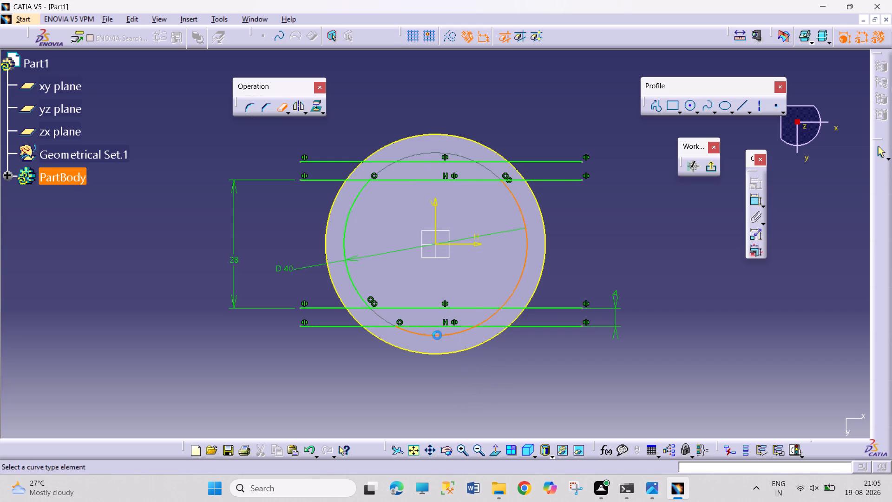
{"action": "left_click", "coordinate": [493, 315]}
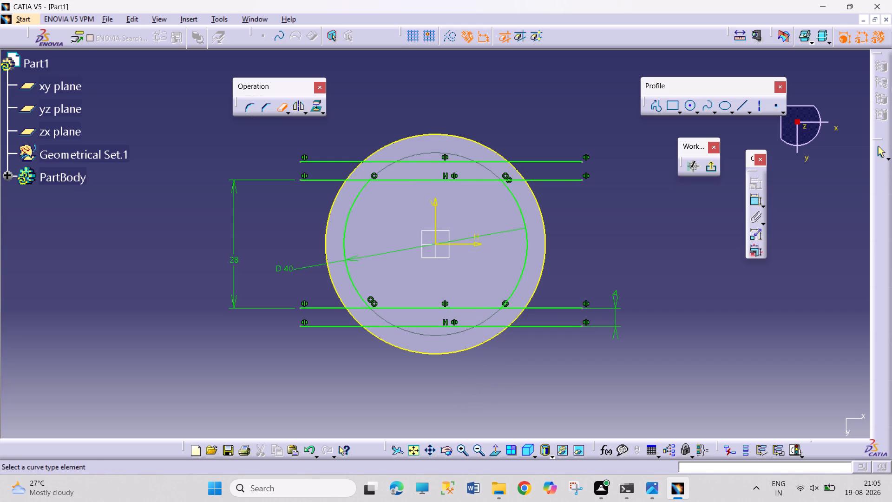
Trim both inner horizontal lines back to the 40 mm circle, removing the overhanging ends on each side.
{"action": "left_click", "coordinate": [355, 181]}
{"action": "left_click", "coordinate": [321, 179]}
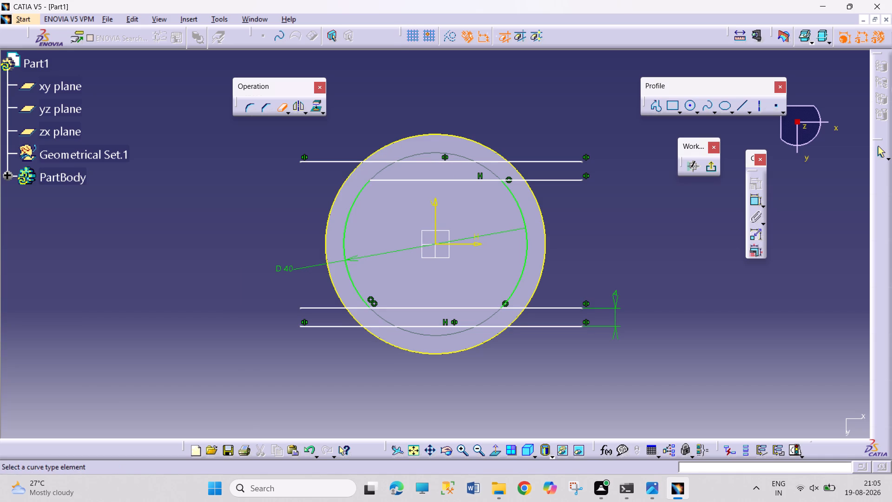
{"action": "left_click", "coordinate": [547, 179]}
{"action": "left_click", "coordinate": [518, 181]}
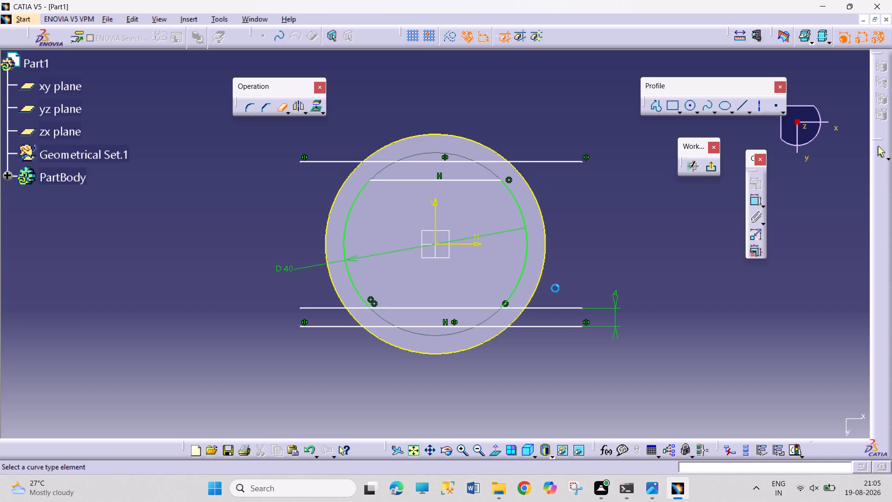
{"action": "left_click", "coordinate": [554, 307]}
{"action": "left_click", "coordinate": [514, 306]}
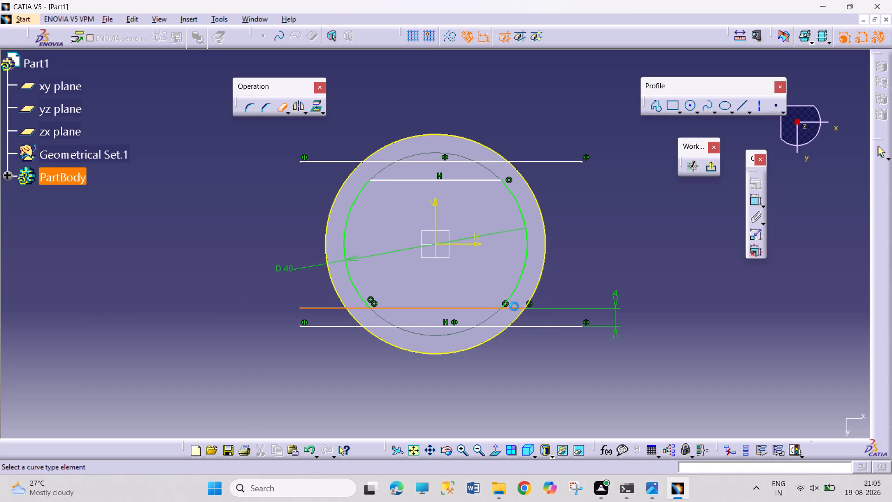
{"action": "left_click", "coordinate": [360, 308]}
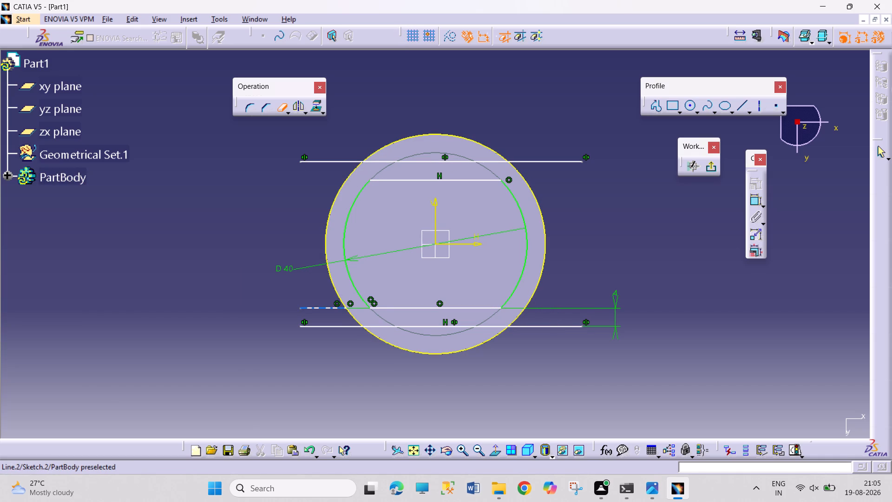
{"action": "left_click", "coordinate": [333, 307]}
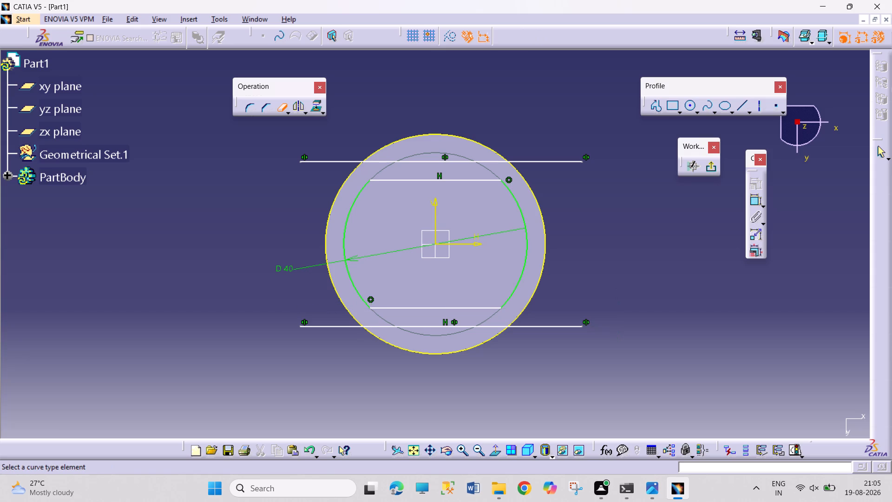
Trim the outer horizontal lines back to the projected circle and remove that circle's arcs above and below them.
{"action": "left_click", "coordinate": [344, 325]}
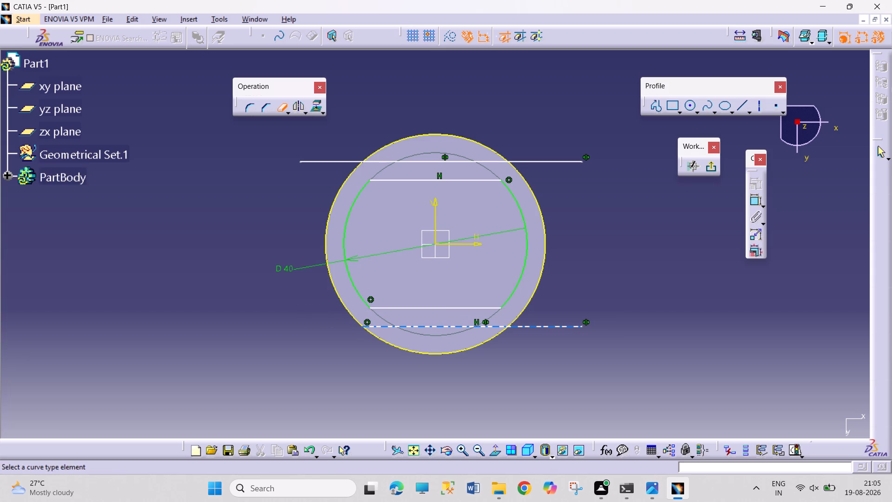
{"action": "left_click", "coordinate": [551, 324]}
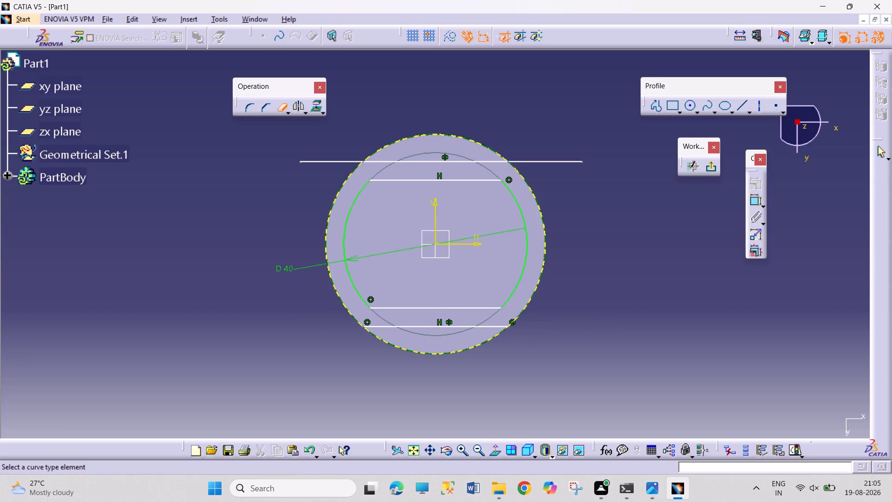
{"action": "left_click", "coordinate": [466, 348]}
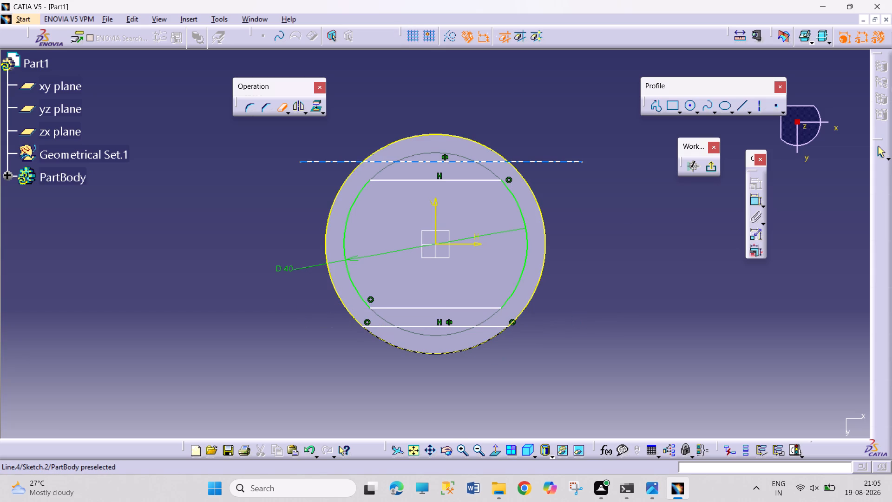
{"action": "left_click", "coordinate": [564, 163]}
{"action": "left_click", "coordinate": [337, 161]}
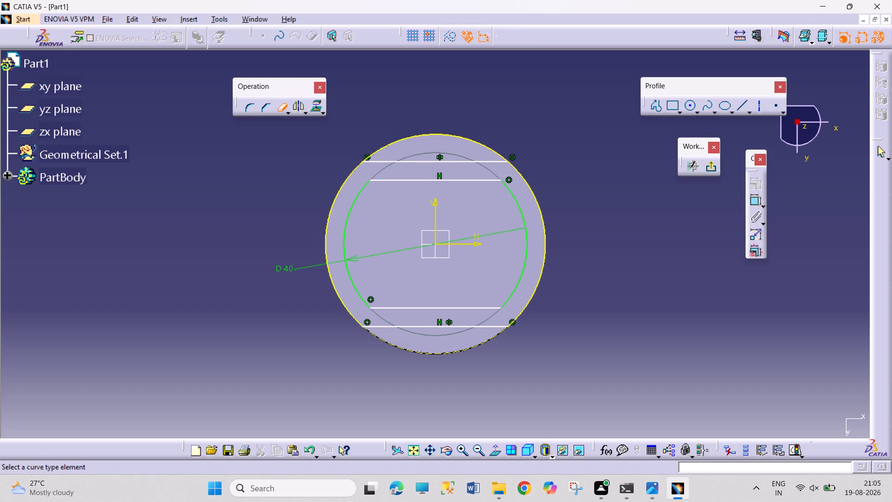
{"action": "left_click", "coordinate": [401, 142]}
{"action": "left_click", "coordinate": [574, 146]}
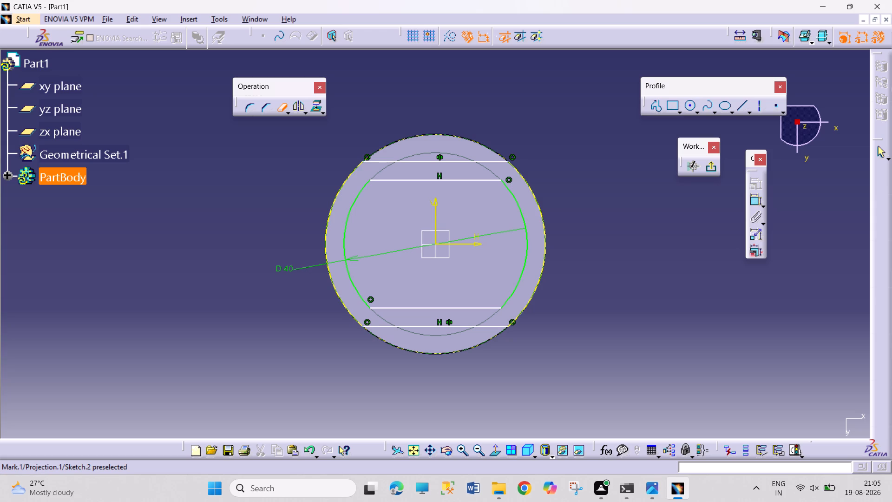
Exit the sketch and pad the skirt profile 40.5 mm down from the crown's bottom face.
{"action": "left_click", "coordinate": [713, 168]}
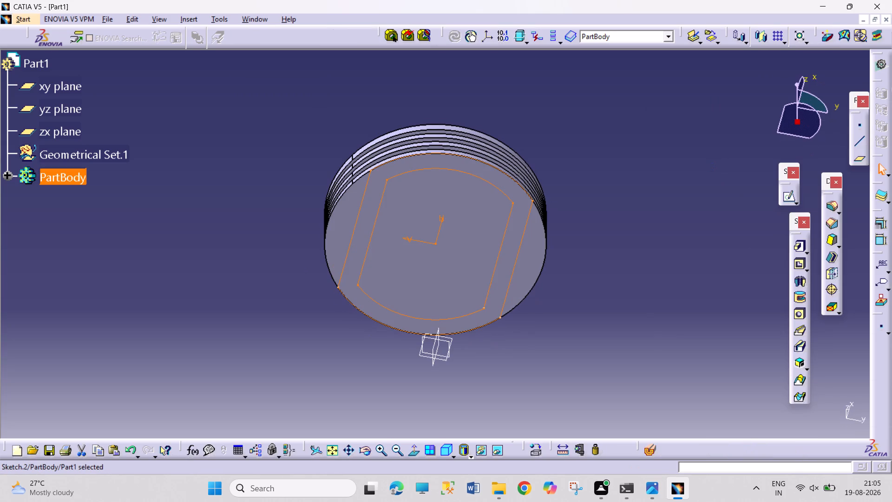
{"action": "left_click", "coordinate": [797, 246]}
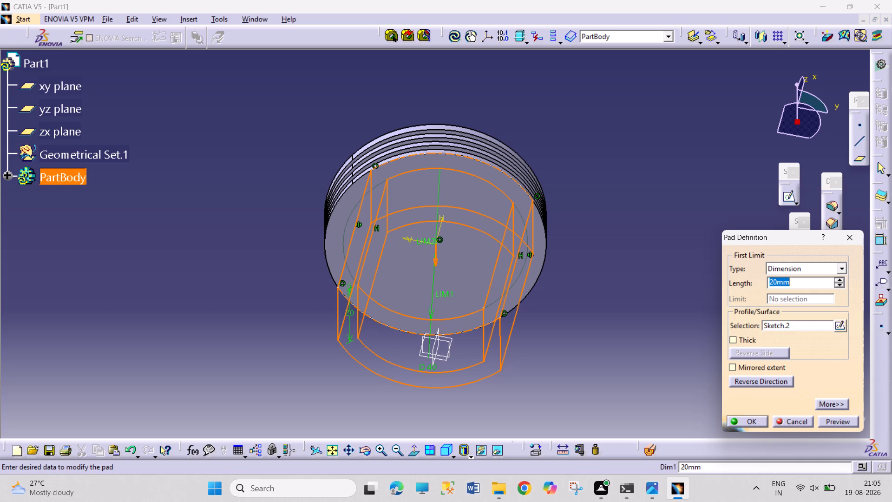
{"action": "type", "text": "40.5"}
{"action": "key", "text": "Return"}
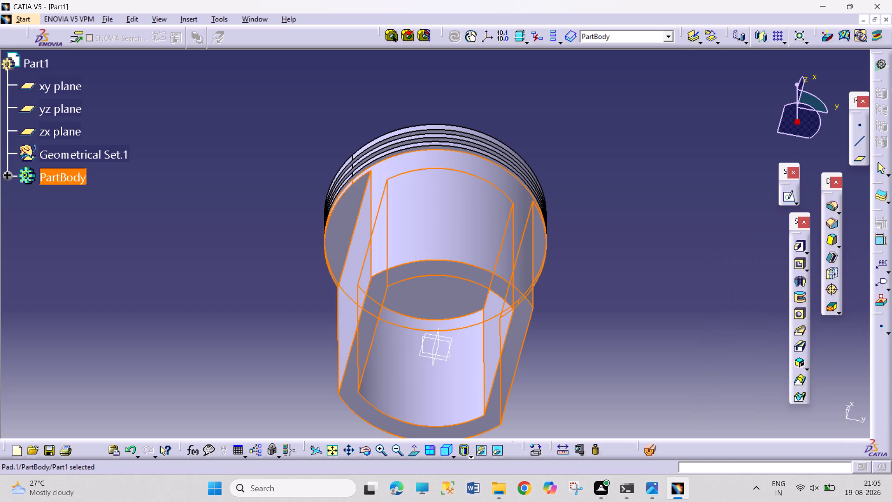
{"action": "left_click", "coordinate": [719, 349]}
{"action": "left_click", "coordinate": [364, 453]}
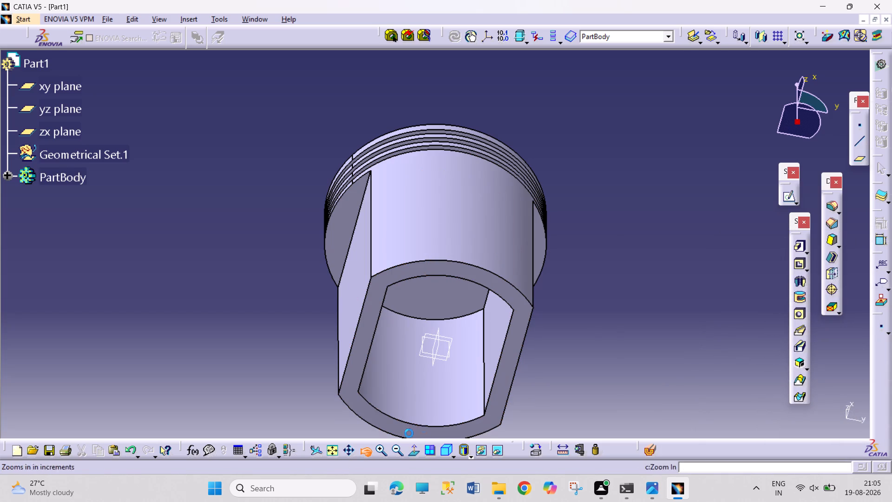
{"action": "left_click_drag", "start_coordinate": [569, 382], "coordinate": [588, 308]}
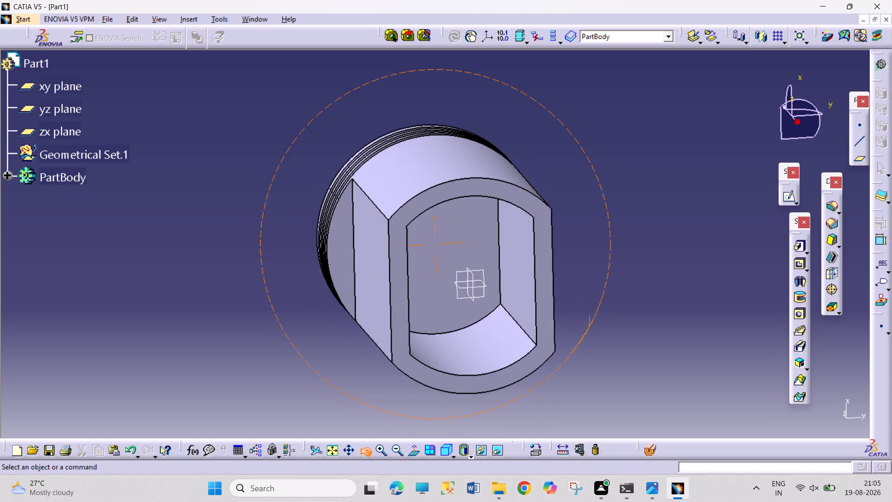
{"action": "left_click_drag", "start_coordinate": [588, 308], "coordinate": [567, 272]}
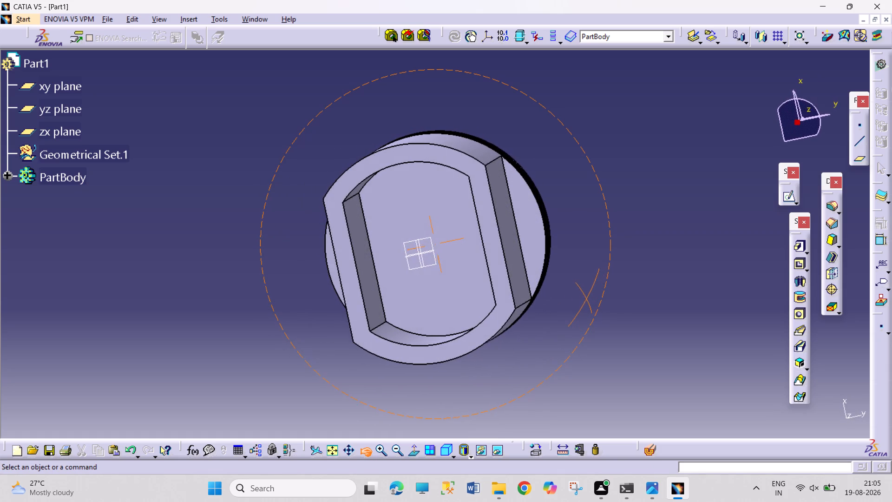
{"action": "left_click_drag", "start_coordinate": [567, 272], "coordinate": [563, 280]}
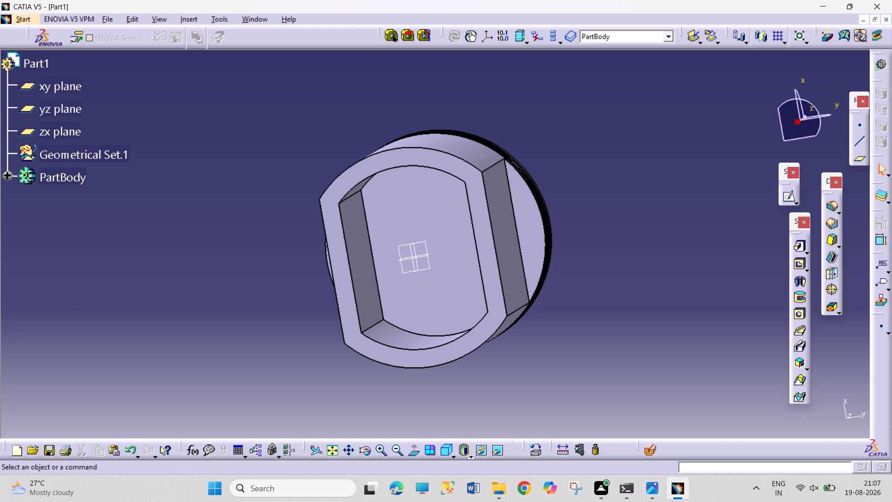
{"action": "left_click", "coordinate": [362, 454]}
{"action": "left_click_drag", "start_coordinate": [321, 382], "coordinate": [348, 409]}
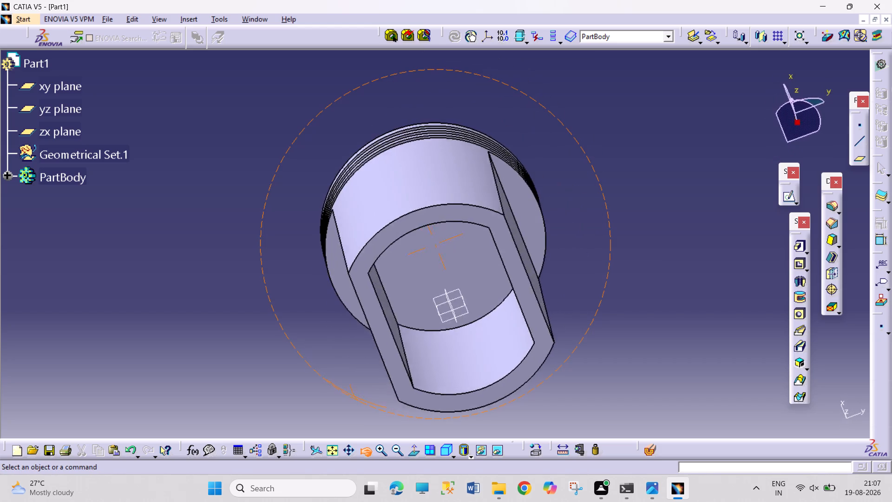
Examine the padded hollow skirt from below and from its flat sides.
{"action": "left_click_drag", "start_coordinate": [348, 409], "coordinate": [541, 250]}
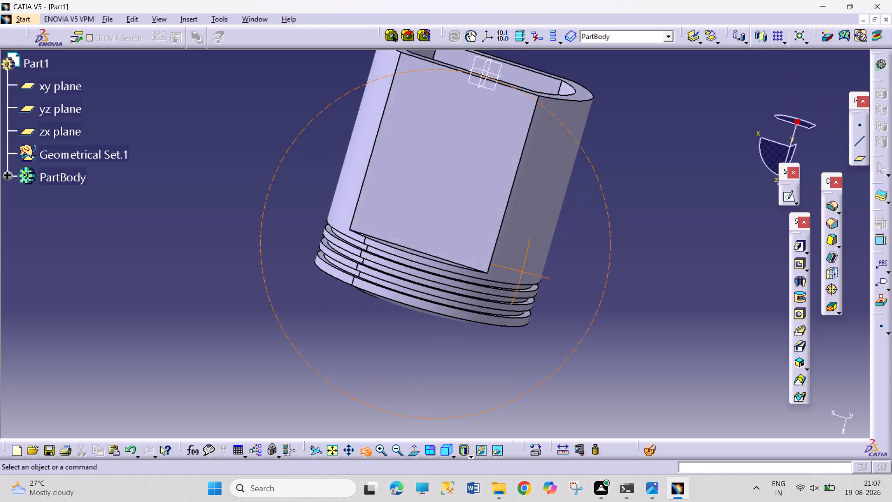
{"action": "left_click_drag", "start_coordinate": [541, 250], "coordinate": [322, 359]}
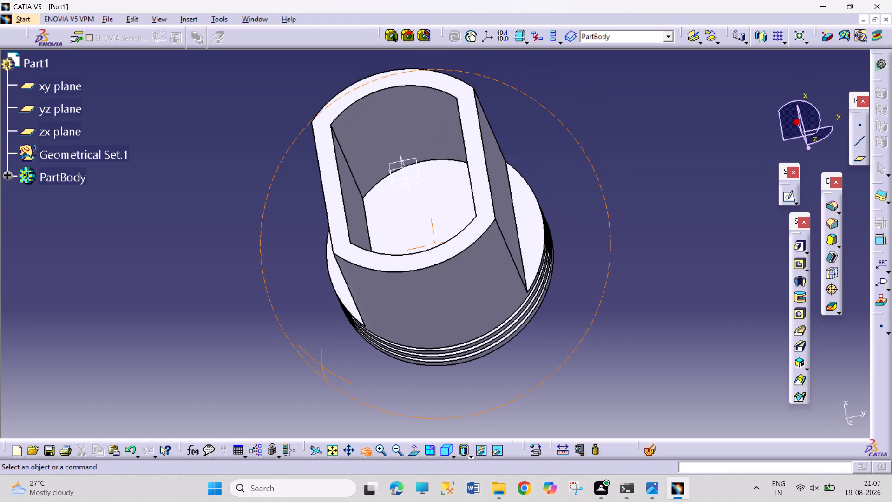
{"action": "left_click_drag", "start_coordinate": [322, 359], "coordinate": [374, 384]}
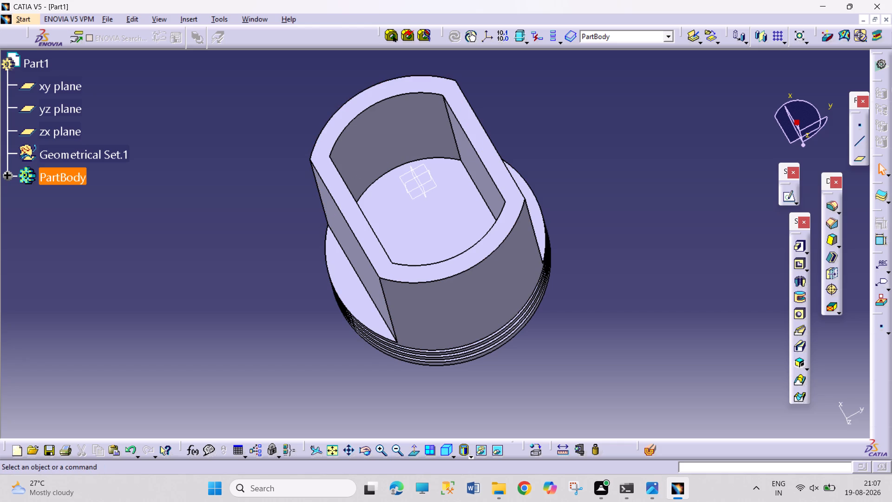
{"action": "left_click", "coordinate": [366, 453]}
{"action": "left_click_drag", "start_coordinate": [311, 347], "coordinate": [354, 370]}
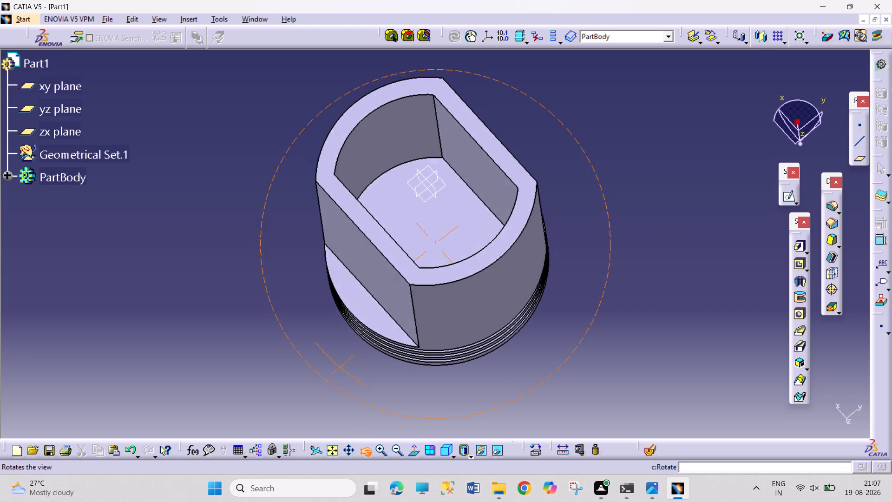
{"action": "left_click_drag", "start_coordinate": [354, 370], "coordinate": [258, 373]}
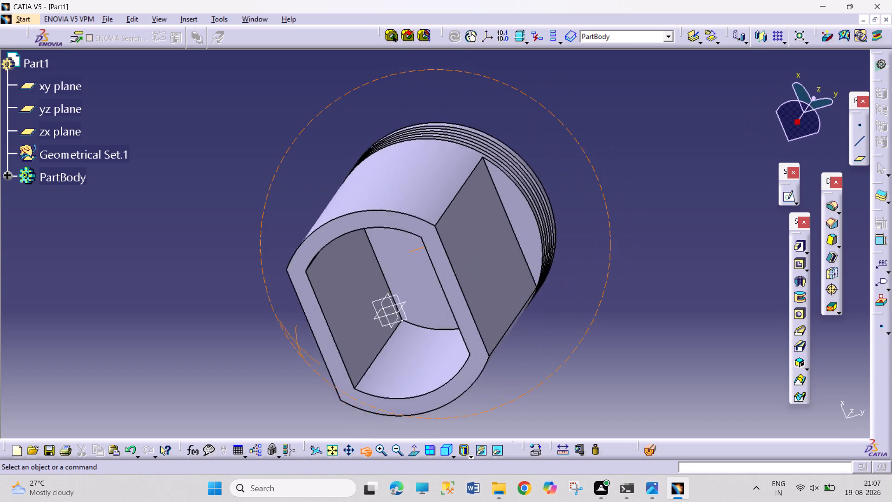
{"action": "left_click_drag", "start_coordinate": [258, 373], "coordinate": [412, 389]}
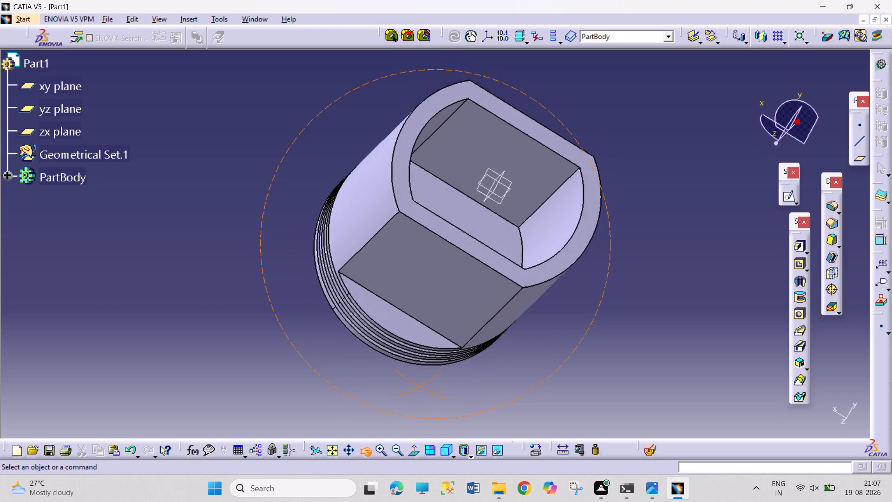
{"action": "left_click_drag", "start_coordinate": [412, 389], "coordinate": [365, 402]}
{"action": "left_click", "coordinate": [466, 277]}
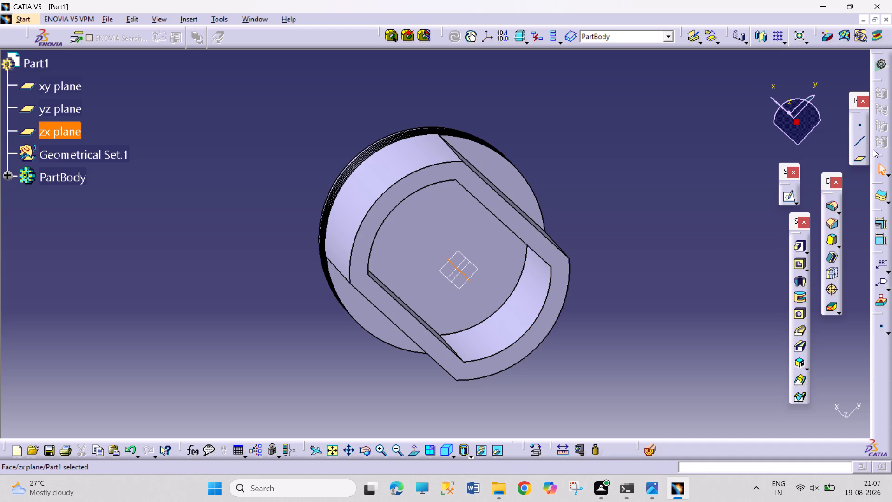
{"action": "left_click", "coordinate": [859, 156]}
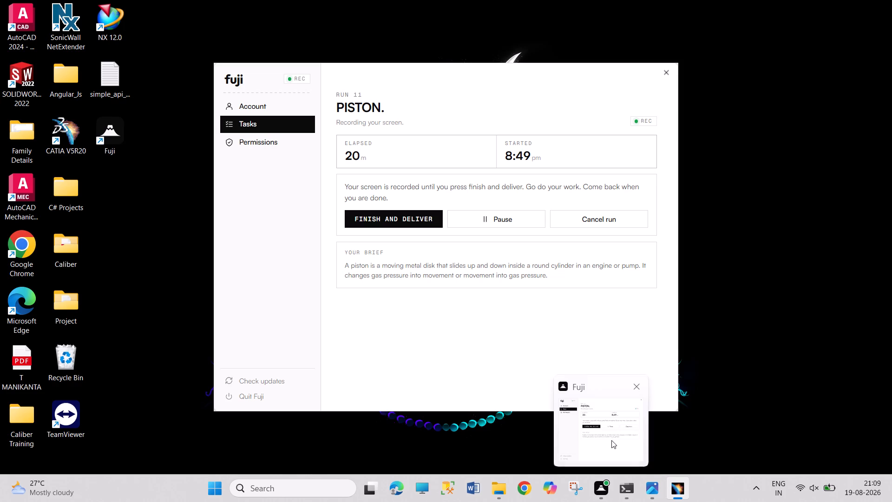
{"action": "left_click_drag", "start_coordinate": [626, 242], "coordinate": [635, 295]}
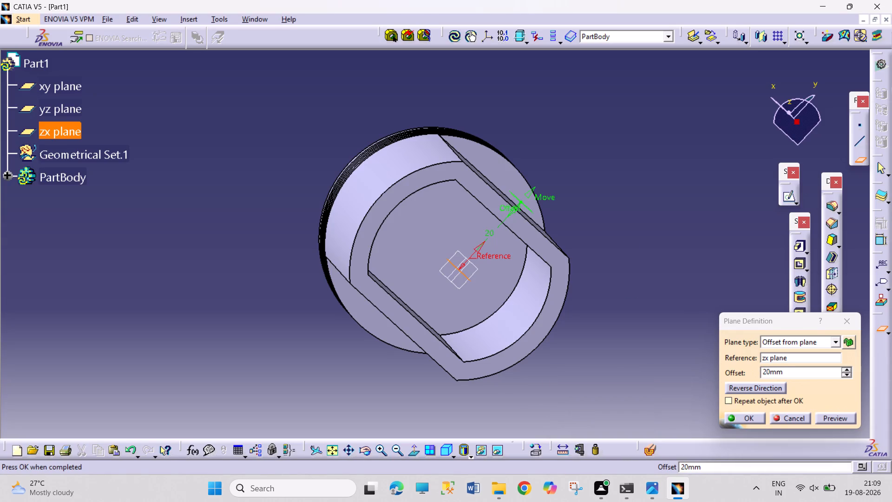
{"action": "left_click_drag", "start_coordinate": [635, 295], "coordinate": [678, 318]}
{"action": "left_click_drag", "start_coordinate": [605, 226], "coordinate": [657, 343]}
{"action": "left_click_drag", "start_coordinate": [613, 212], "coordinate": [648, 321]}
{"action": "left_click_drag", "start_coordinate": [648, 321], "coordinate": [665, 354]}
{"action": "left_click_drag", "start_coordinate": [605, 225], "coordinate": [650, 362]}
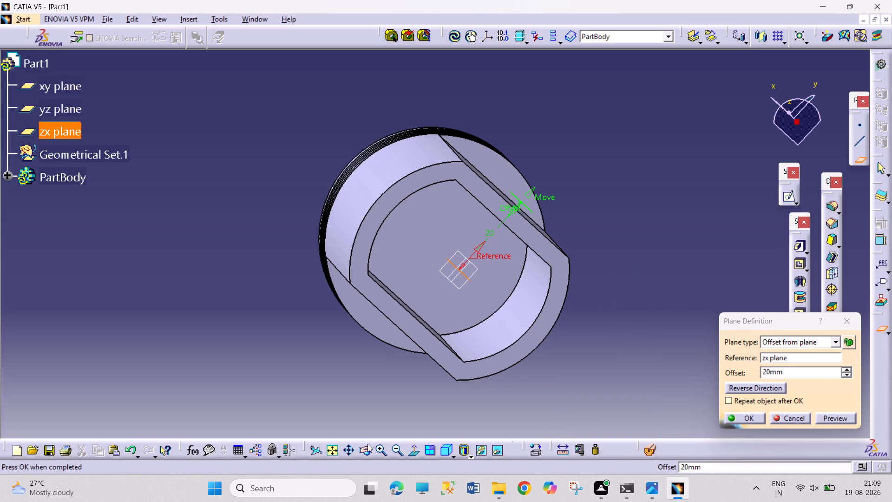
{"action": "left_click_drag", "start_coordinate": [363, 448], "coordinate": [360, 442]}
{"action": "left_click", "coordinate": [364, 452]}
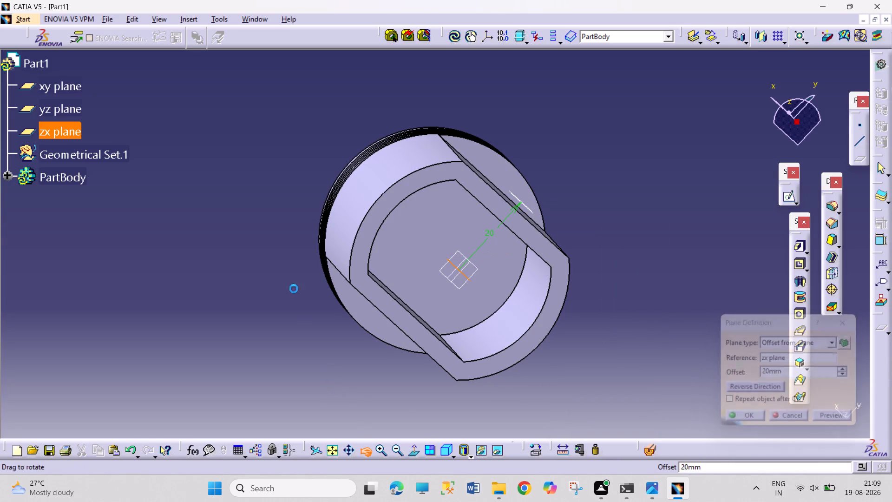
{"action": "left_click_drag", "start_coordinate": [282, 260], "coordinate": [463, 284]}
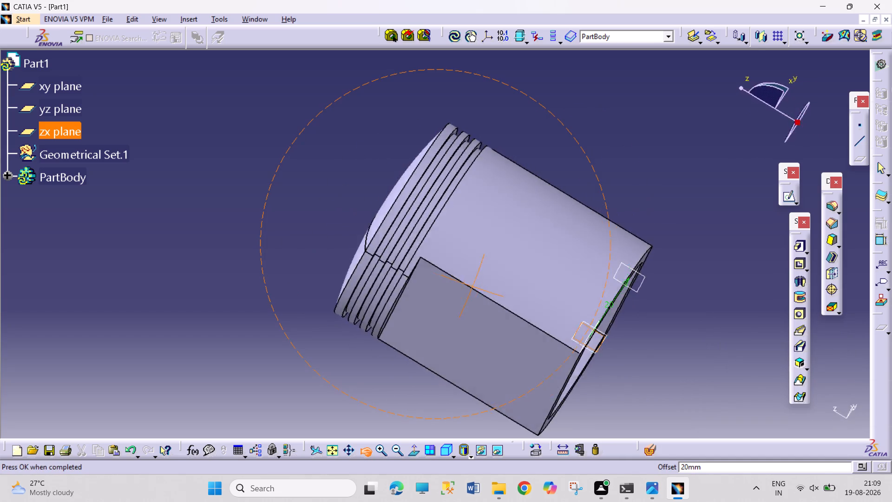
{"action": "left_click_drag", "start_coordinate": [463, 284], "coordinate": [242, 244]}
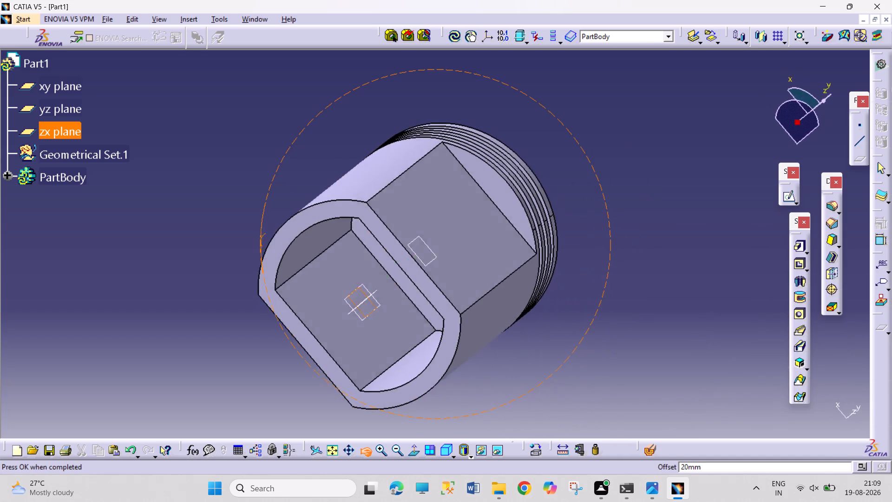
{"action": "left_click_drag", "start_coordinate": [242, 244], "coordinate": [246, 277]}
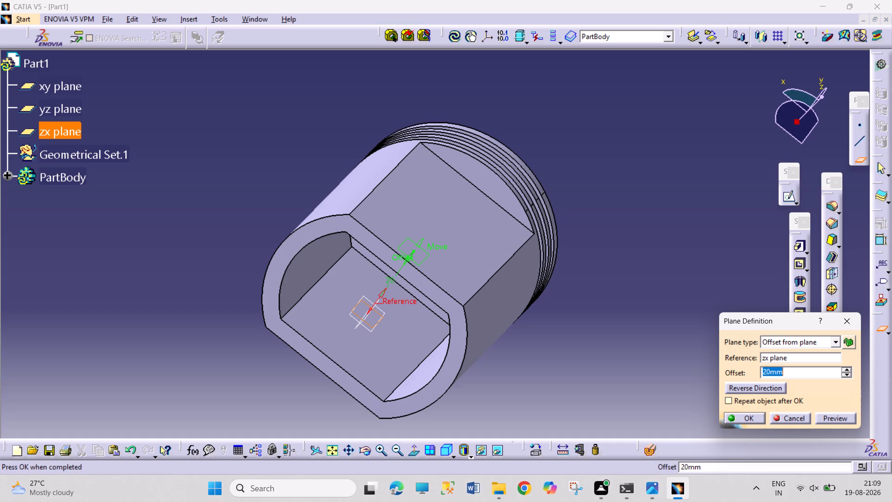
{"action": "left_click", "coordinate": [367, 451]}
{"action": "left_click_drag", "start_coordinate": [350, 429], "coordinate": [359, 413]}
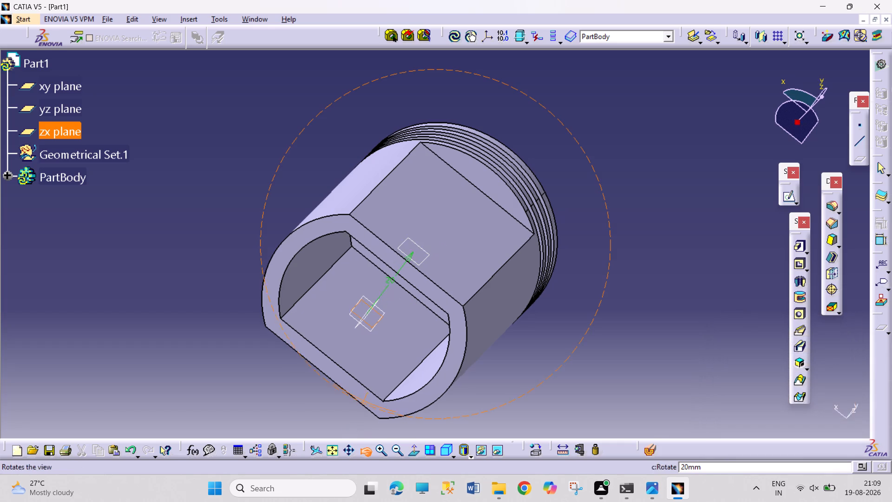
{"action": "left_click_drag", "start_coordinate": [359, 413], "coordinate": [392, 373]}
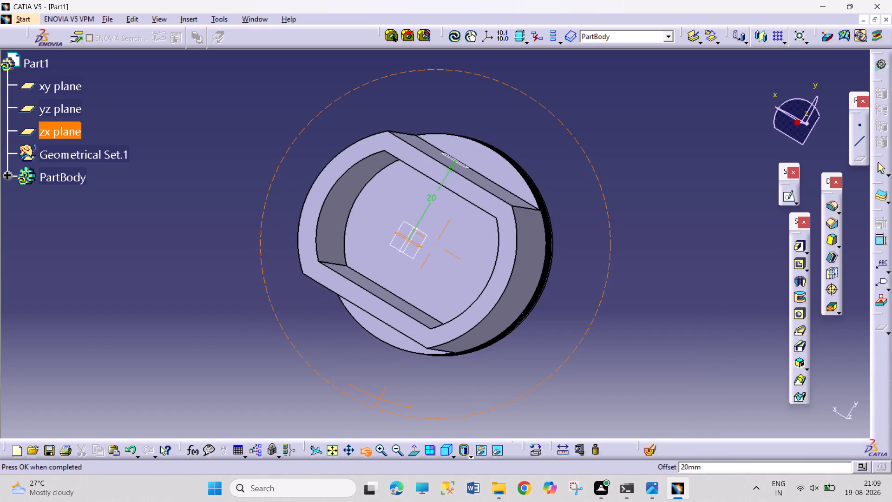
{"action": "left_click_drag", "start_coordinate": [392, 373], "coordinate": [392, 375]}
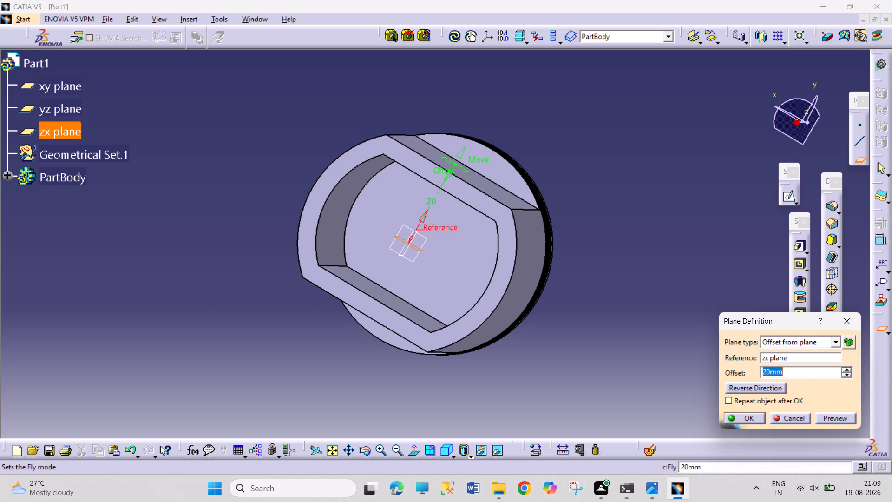
Measure the distance between the zx plane and the outer edge of the skirt's flat side.
{"action": "left_click", "coordinate": [568, 451]}
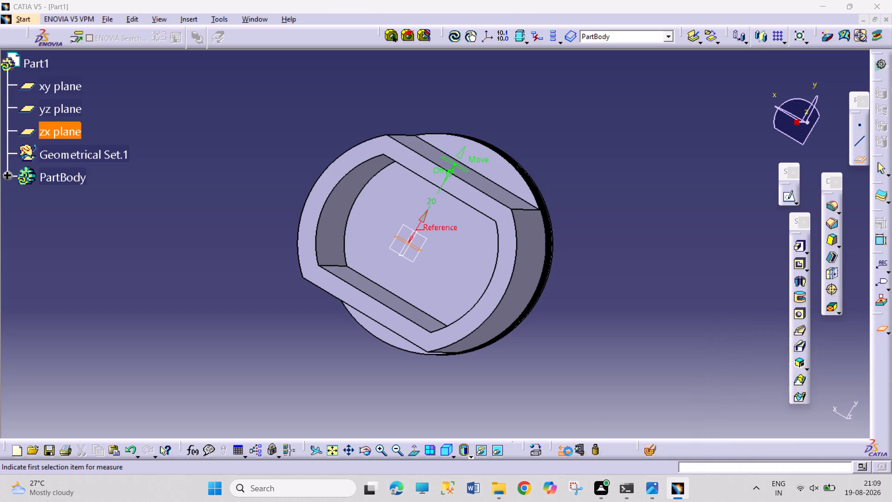
{"action": "left_click", "coordinate": [417, 249]}
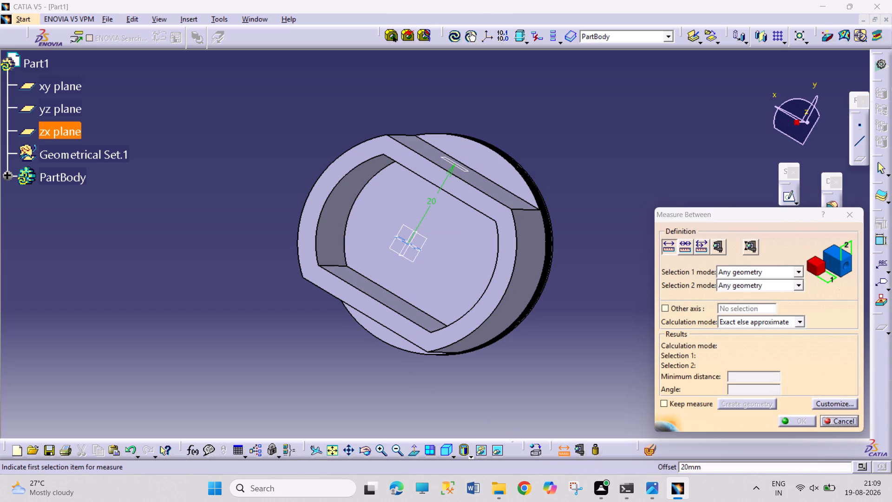
{"action": "left_click", "coordinate": [469, 182]}
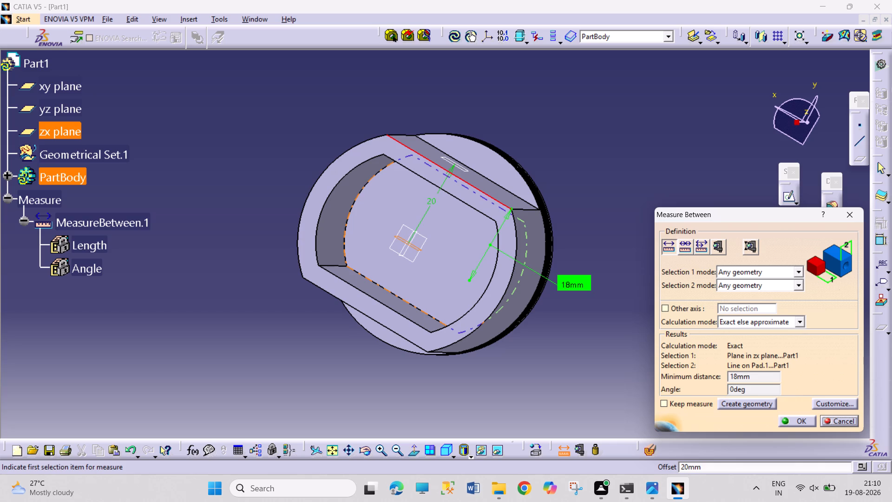
{"action": "key", "text": "Escape"}
{"action": "key", "text": "Escape"}
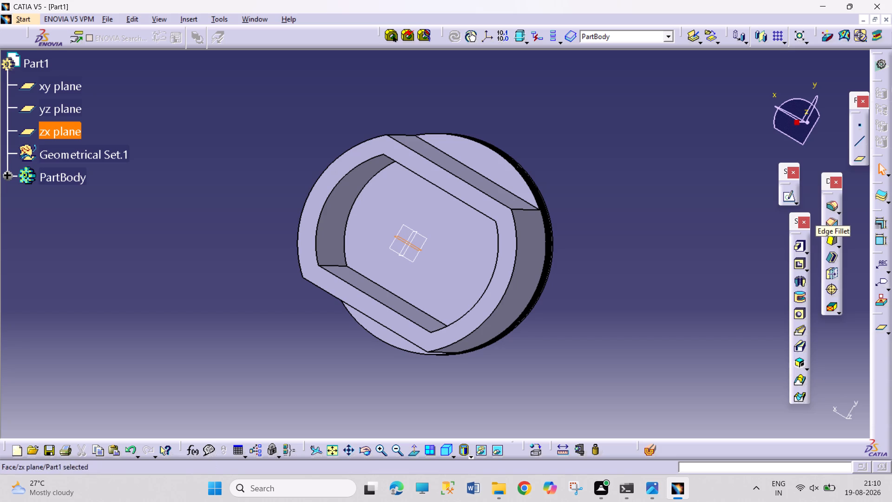
Create a reference plane offset 20 mm from the zx plane, just outside the skirt's flat side.
{"action": "left_click", "coordinate": [862, 163]}
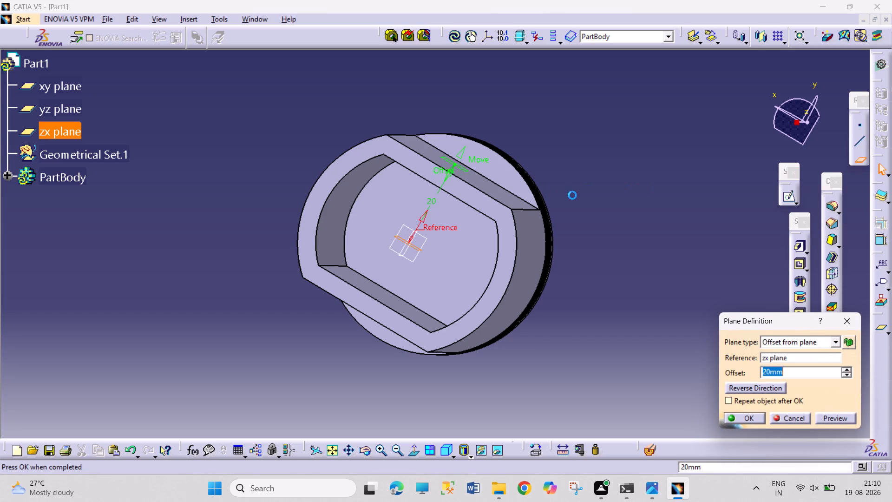
{"action": "left_click", "coordinate": [746, 419]}
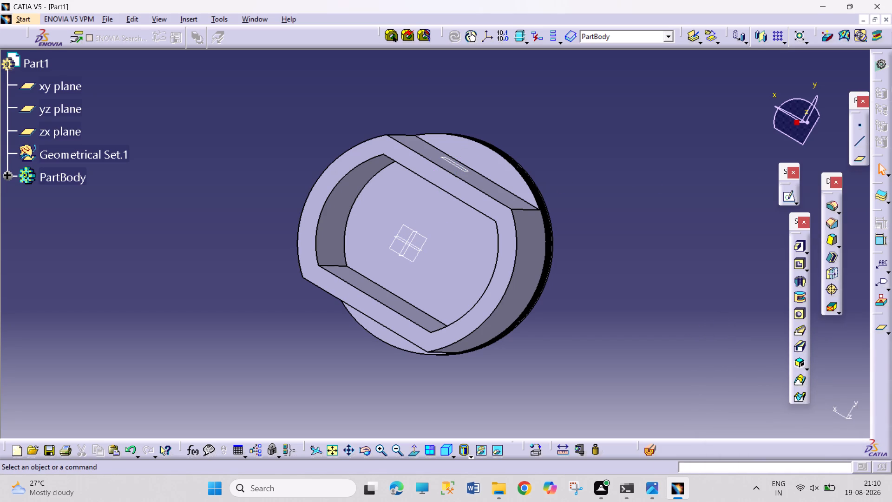
Start a sketch on the new offset plane and draw a circle centred on the vertical axis about 20 mm above the origin.
{"action": "left_click", "coordinate": [461, 168]}
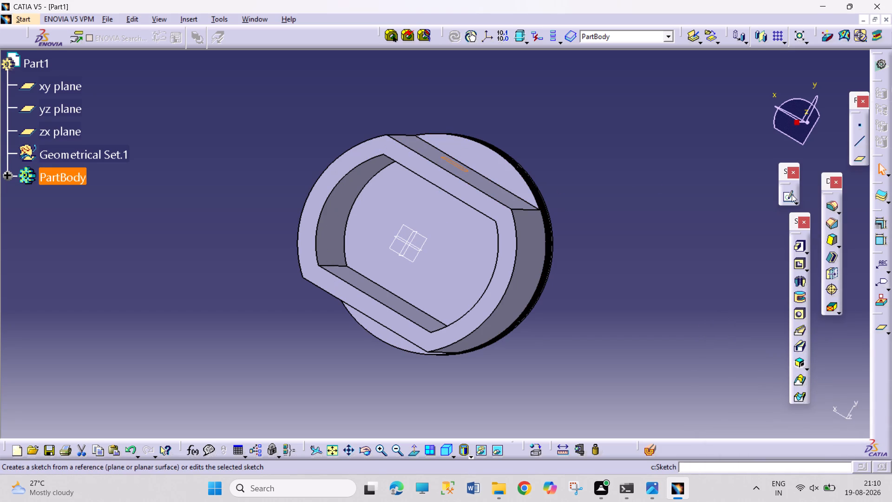
{"action": "left_click", "coordinate": [792, 194]}
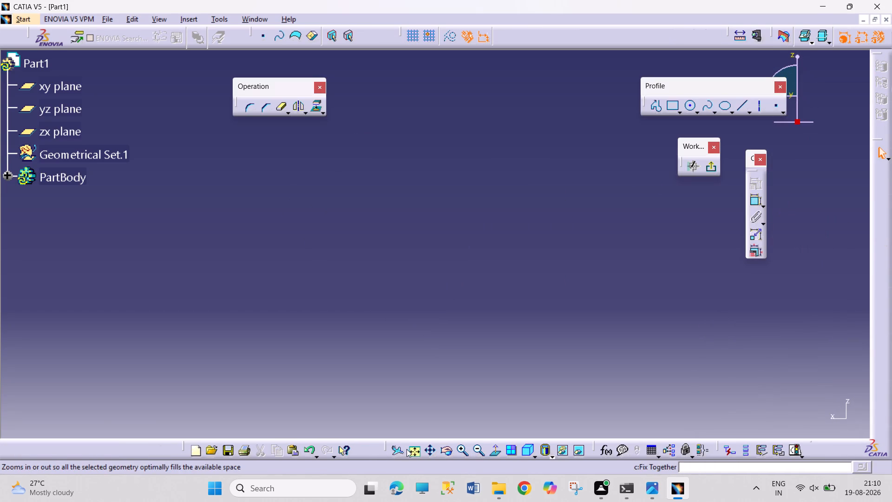
{"action": "left_click", "coordinate": [410, 450]}
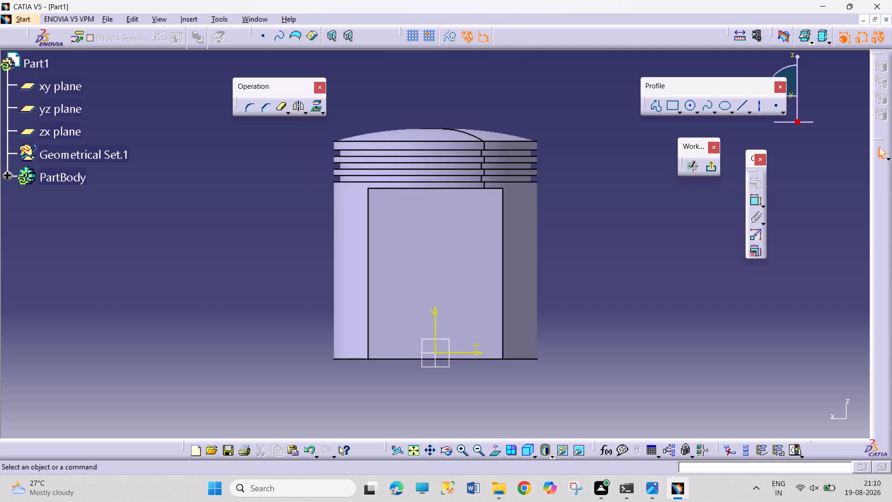
{"action": "left_click", "coordinate": [692, 105]}
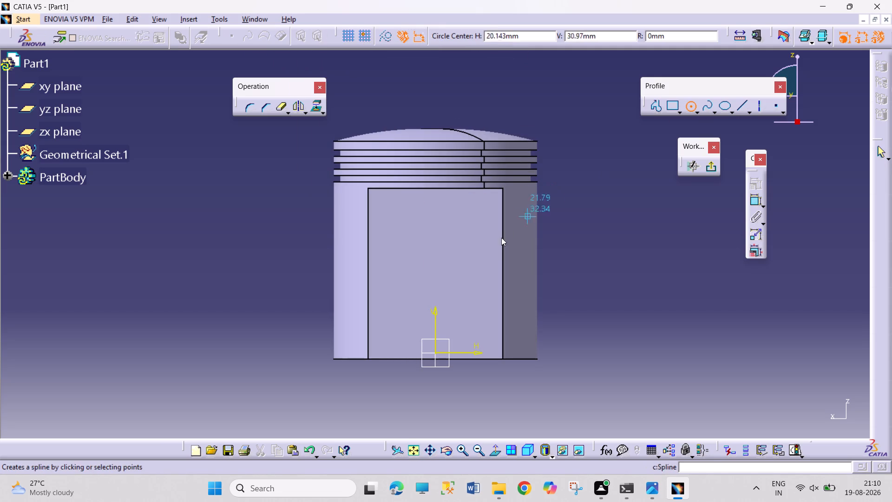
{"action": "left_click", "coordinate": [437, 268]}
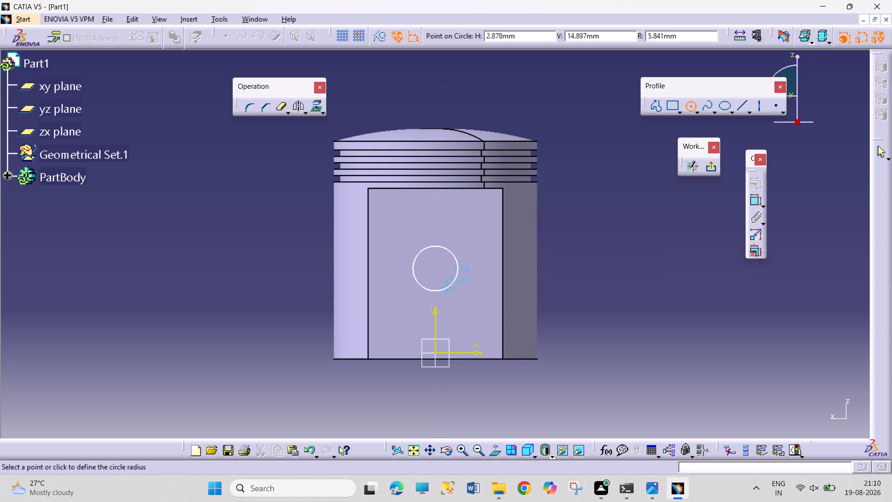
{"action": "left_click", "coordinate": [448, 291]}
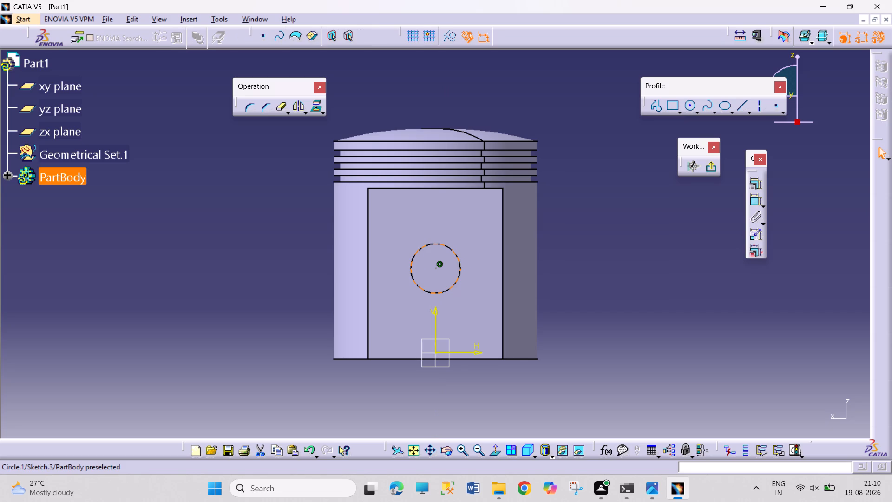
Draw a second, larger circle concentric with the first on the skirt's flat side.
{"action": "left_click", "coordinate": [692, 108]}
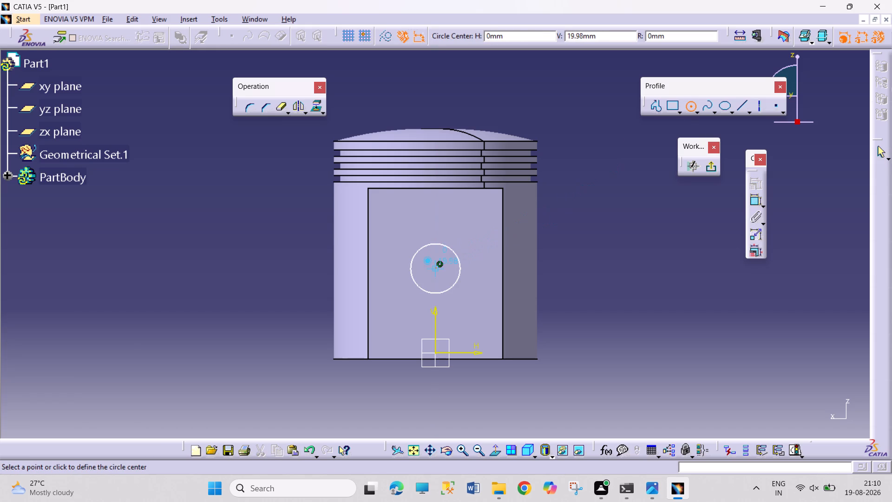
{"action": "right_click", "coordinate": [461, 275]}
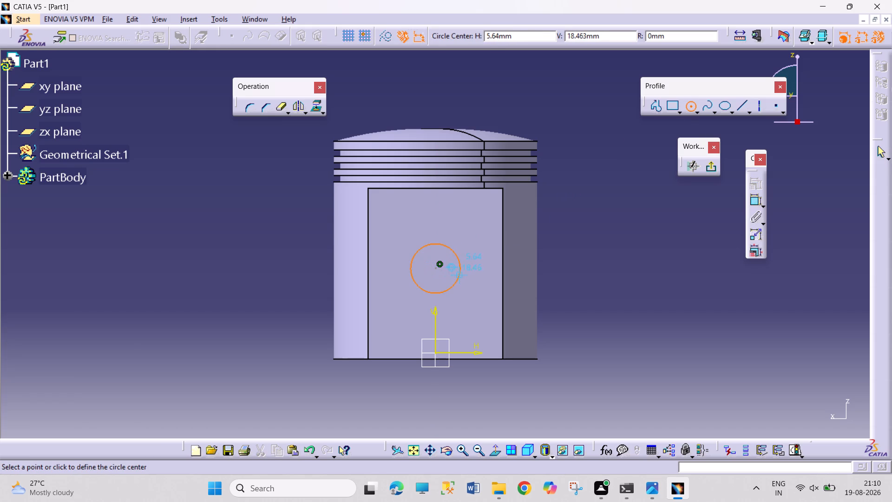
{"action": "left_click", "coordinate": [499, 341]}
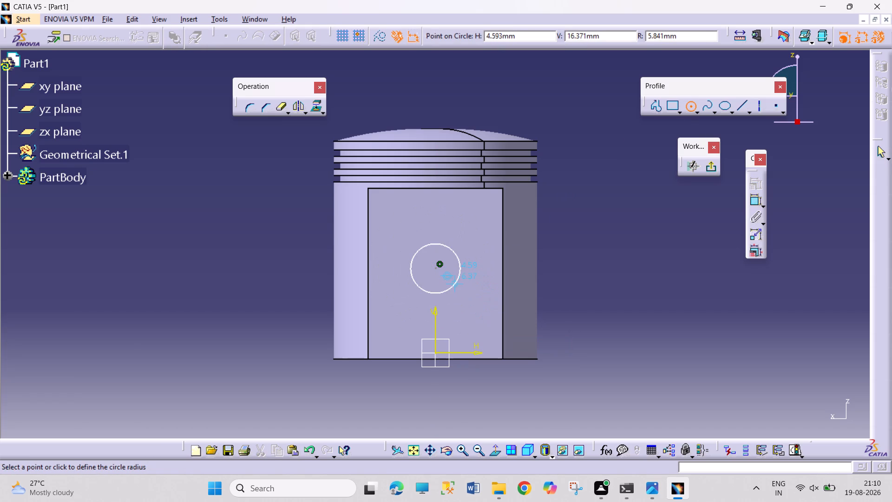
{"action": "left_click", "coordinate": [469, 295]}
Dimension the two concentric circles, setting the originally larger one to 12 mm diameter and the other to 18 mm.
{"action": "left_click", "coordinate": [755, 200]}
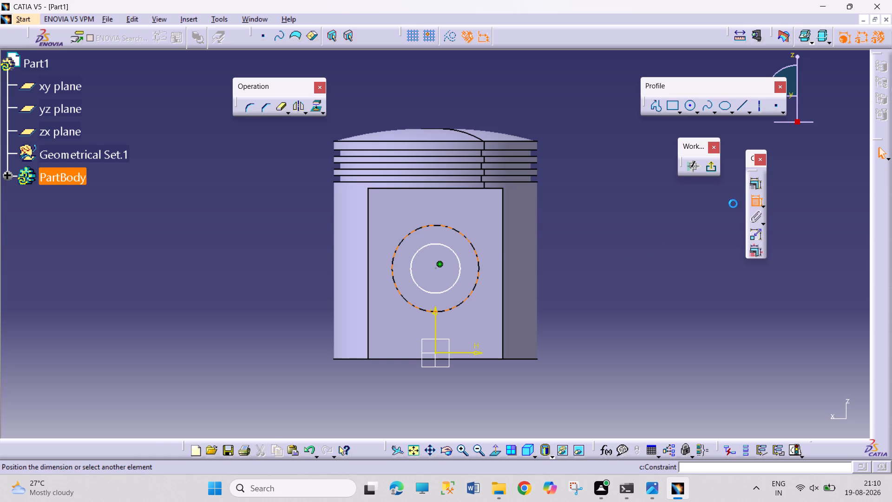
{"action": "left_click", "coordinate": [614, 232]}
{"action": "left_click", "coordinate": [755, 199]}
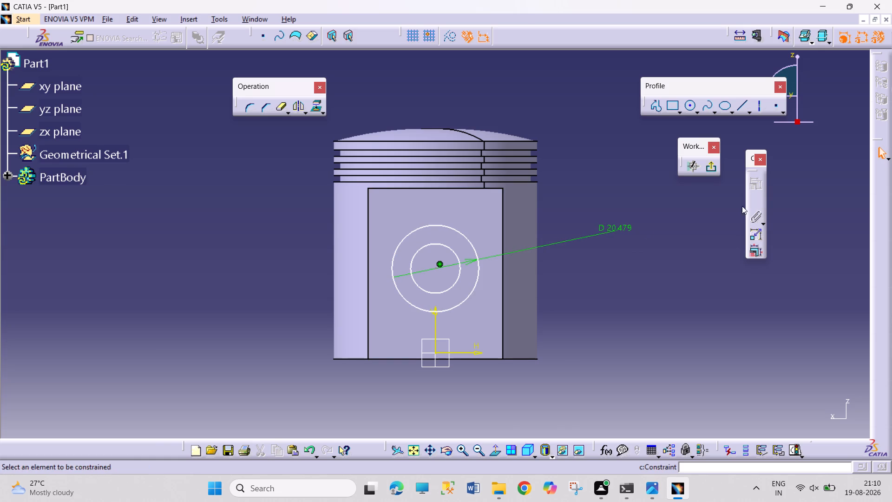
{"action": "left_click", "coordinate": [459, 258]}
{"action": "left_click", "coordinate": [581, 202]}
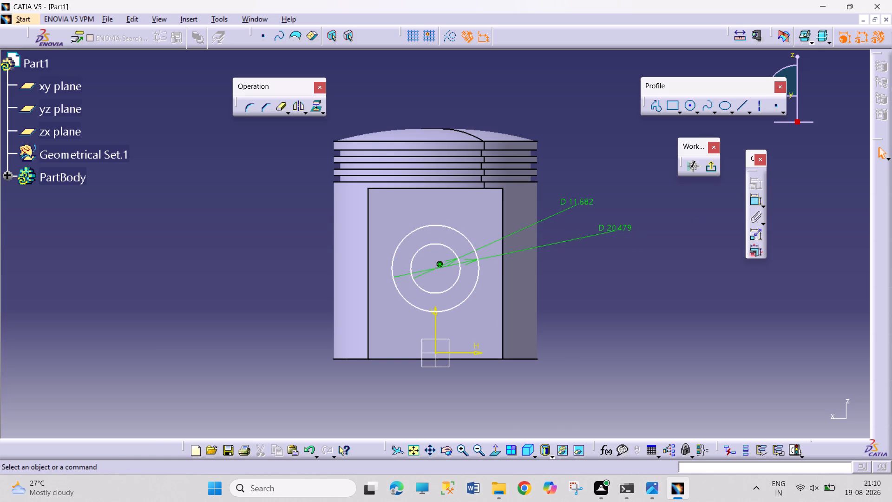
{"action": "double_click", "coordinate": [615, 225]}
{"action": "type", "text": "12"}
{"action": "key", "text": "Return"}
{"action": "double_click", "coordinate": [588, 201]}
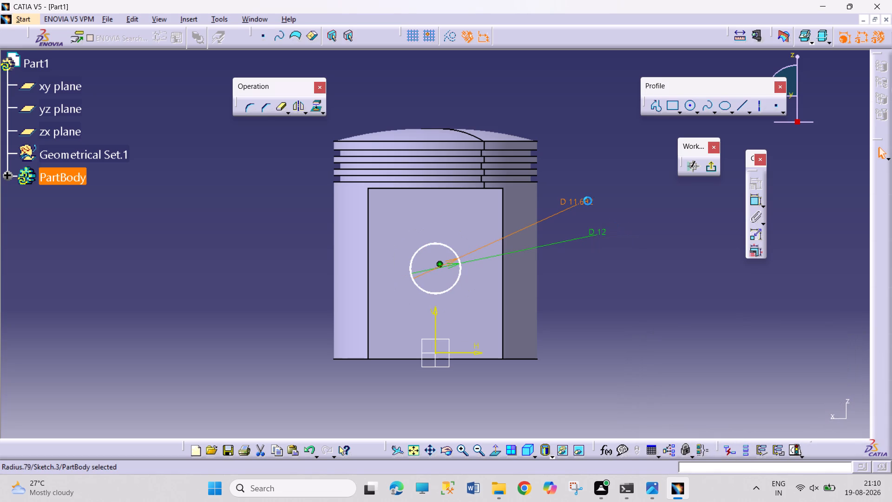
{"action": "type", "text": "18"}
{"action": "key", "text": "Return"}
{"action": "left_click", "coordinate": [662, 242]}
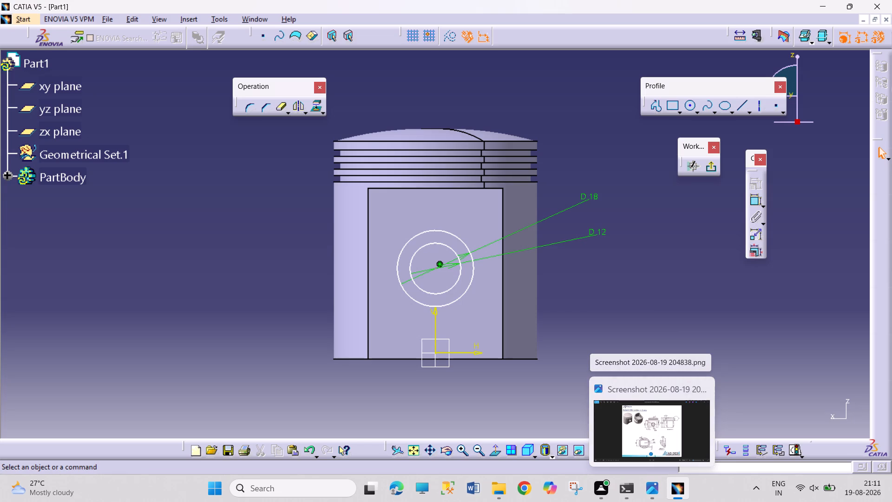
Constrain the circles' centre 18.5 mm below the top edge of the skirt's flat side and exit the sketch.
{"action": "left_click", "coordinate": [759, 201]}
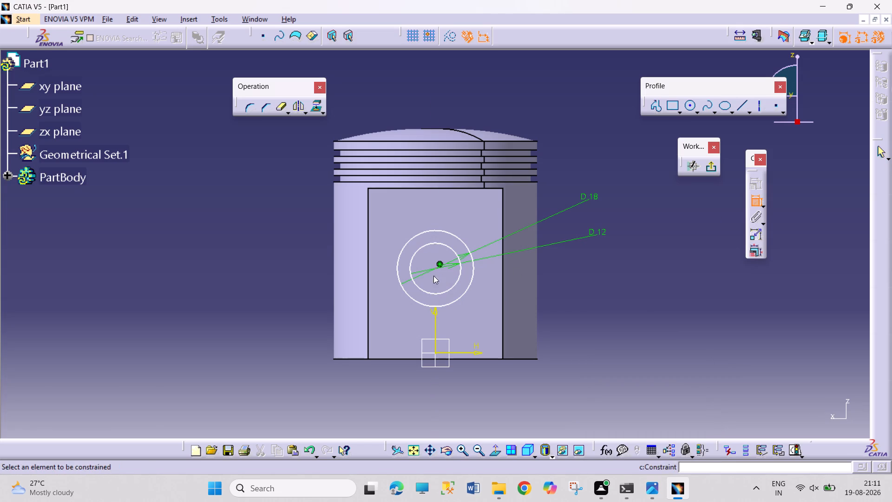
{"action": "left_click", "coordinate": [434, 270]}
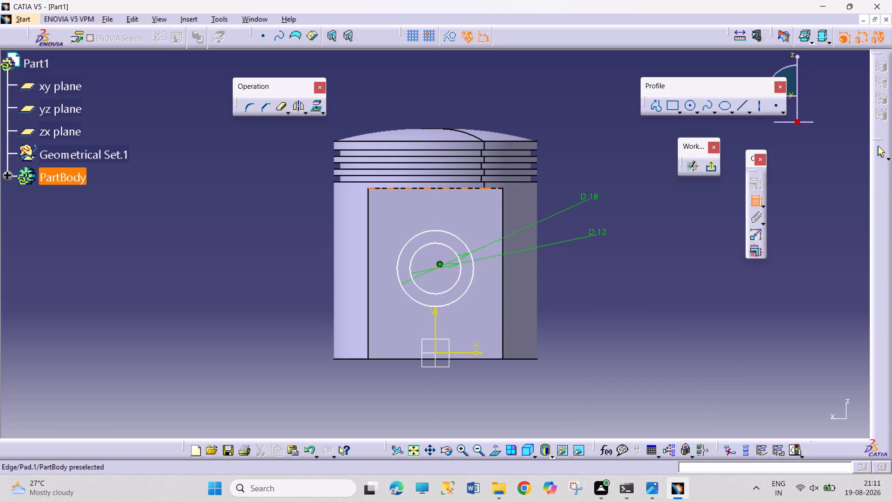
{"action": "left_click", "coordinate": [482, 188]}
{"action": "left_click", "coordinate": [655, 216]}
{"action": "double_click", "coordinate": [657, 212]}
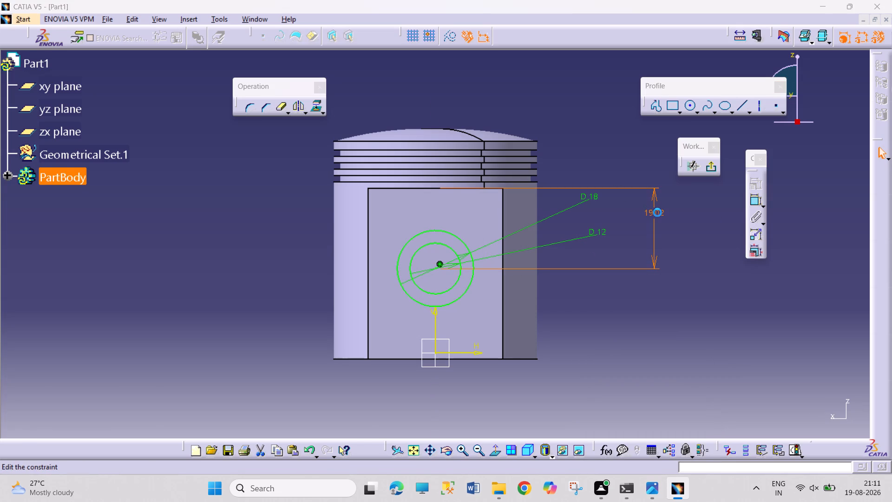
{"action": "type", "text": "18.5"}
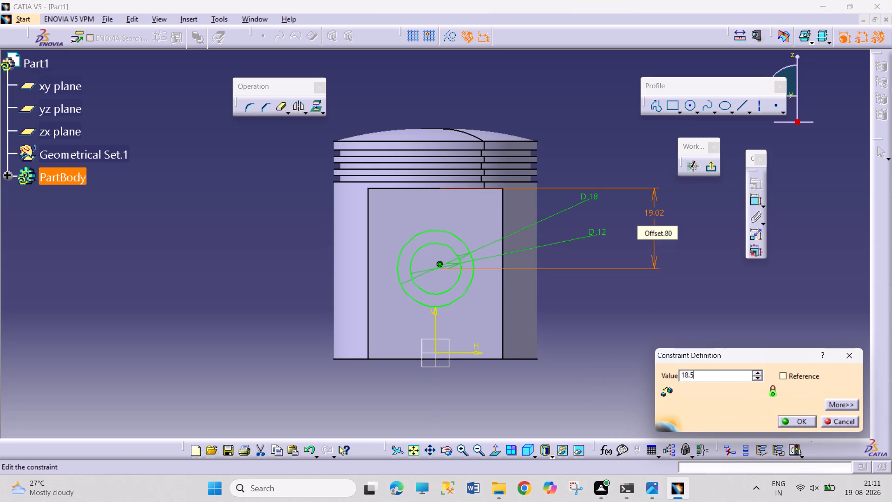
{"action": "key", "text": "Return"}
{"action": "left_click", "coordinate": [695, 322]}
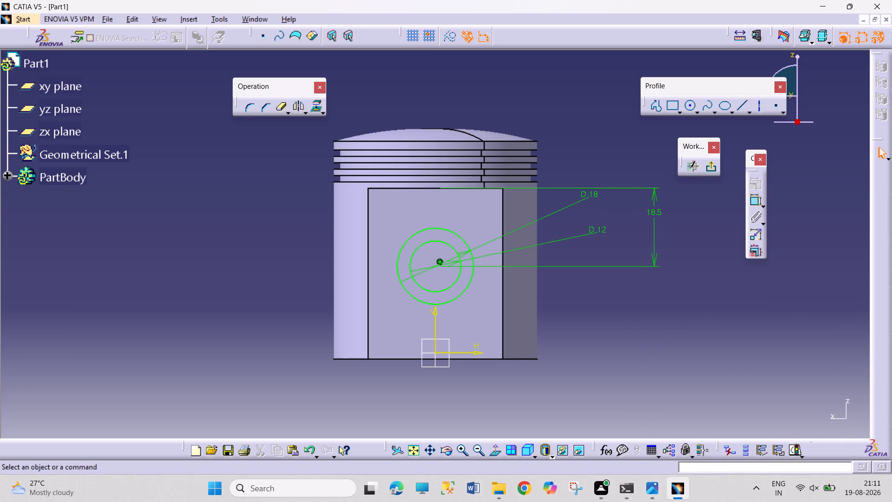
{"action": "left_click", "coordinate": [714, 168]}
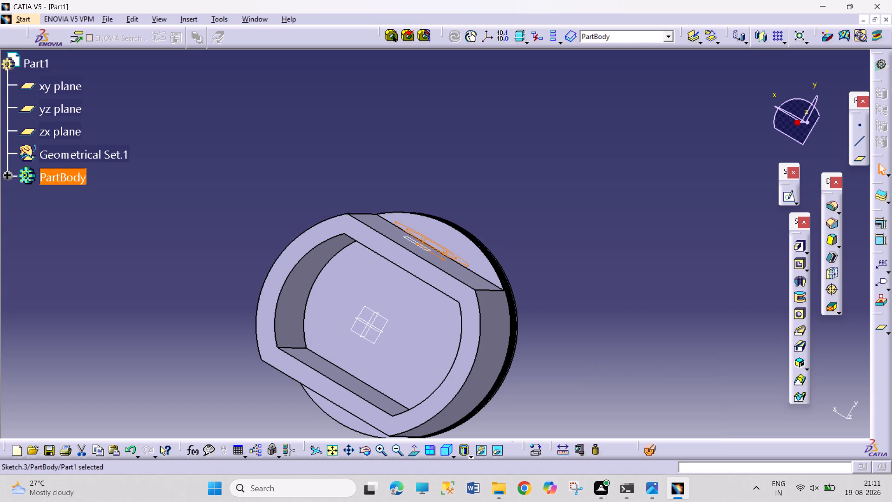
Pad the ring sketch in the reversed direction towards the skirt, with the limit type Up to next.
{"action": "left_click", "coordinate": [798, 249]}
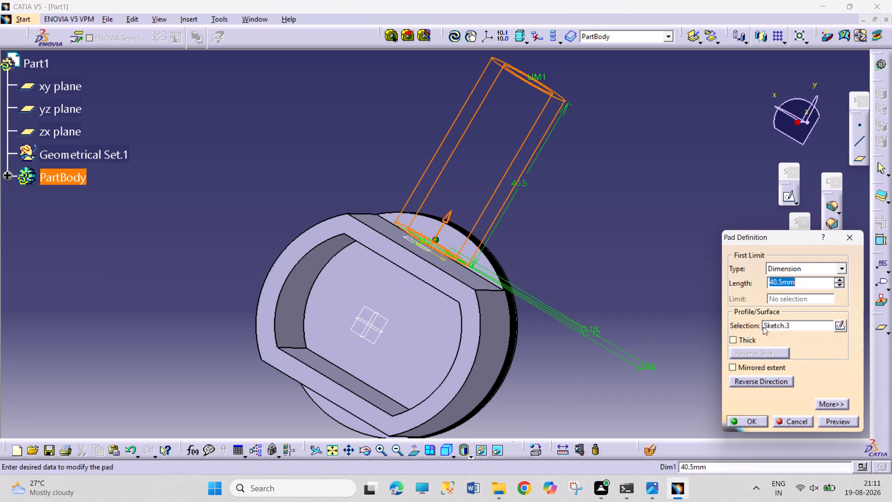
{"action": "left_click", "coordinate": [748, 380]}
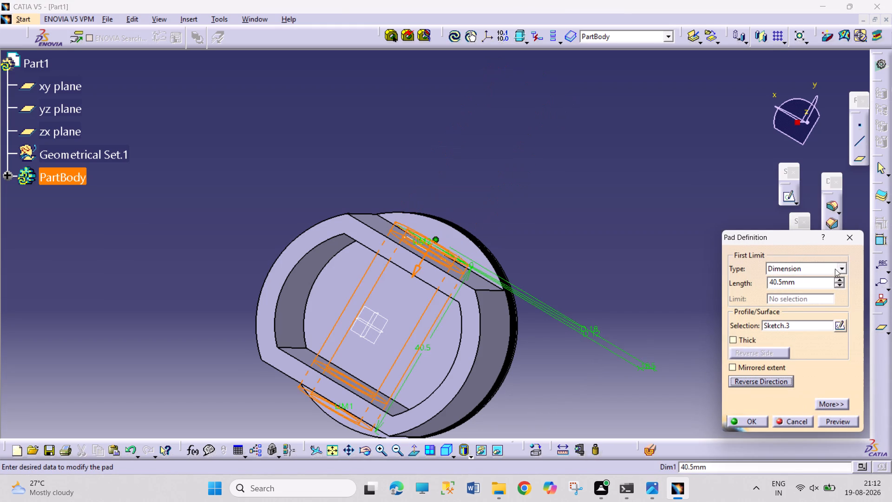
{"action": "left_click", "coordinate": [843, 267]}
{"action": "left_click", "coordinate": [817, 287]}
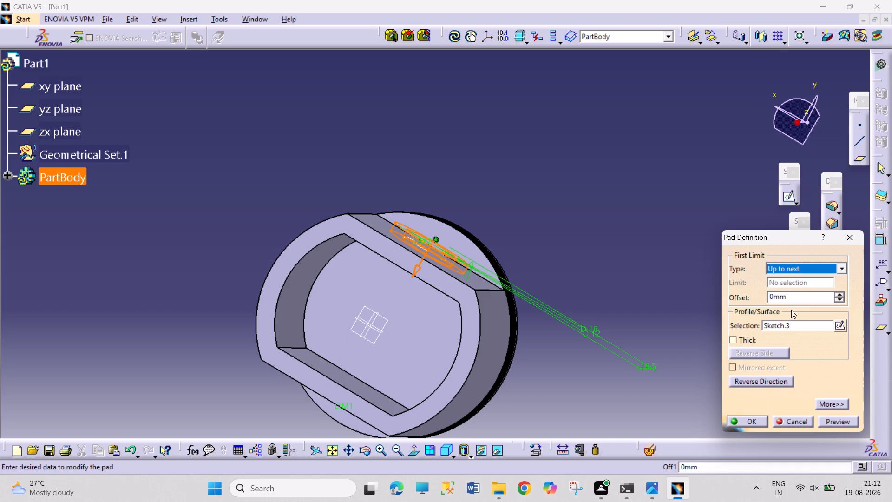
{"action": "left_click", "coordinate": [752, 417]}
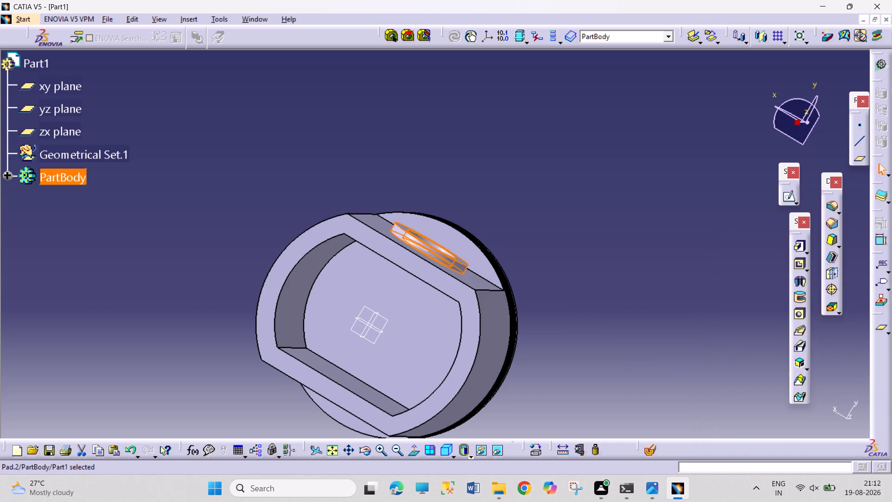
{"action": "left_click", "coordinate": [682, 361]}
Mirror the ring-shaped boss pad about the zx plane onto the opposite side of the skirt.
{"action": "left_click", "coordinate": [370, 454]}
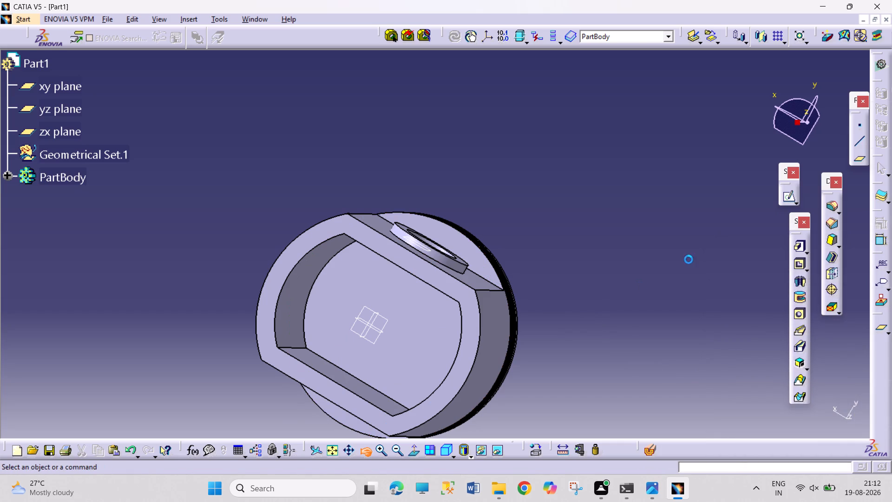
{"action": "left_click_drag", "start_coordinate": [725, 232], "coordinate": [619, 296]}
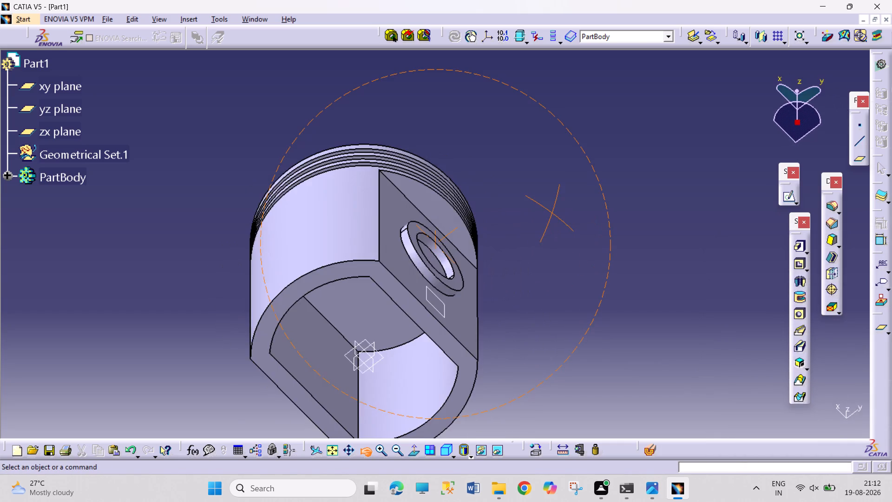
{"action": "left_click_drag", "start_coordinate": [619, 296], "coordinate": [583, 129]}
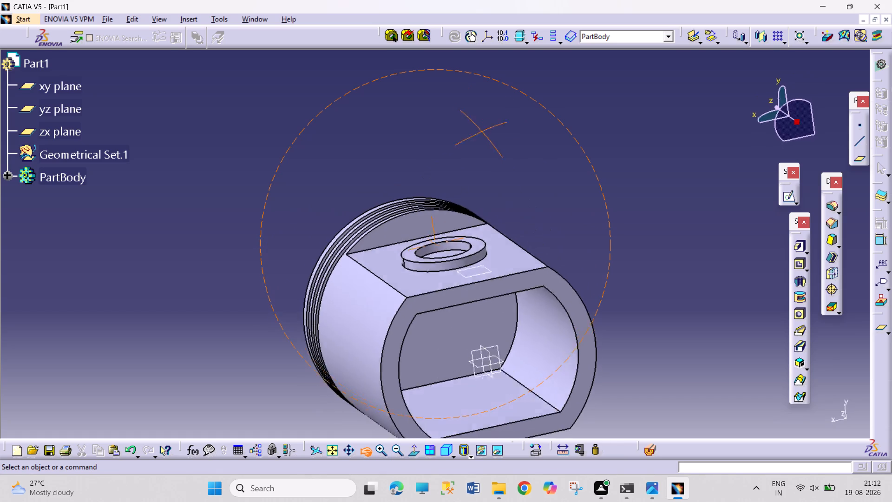
{"action": "left_click_drag", "start_coordinate": [583, 129], "coordinate": [620, 155]}
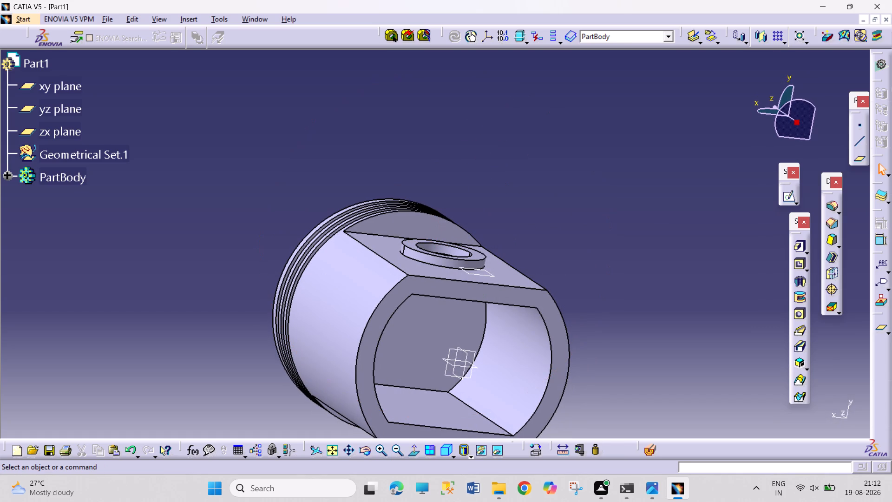
{"action": "scroll", "coordinate": [517, 212], "scroll_direction": "down", "scroll_amount": 1, "text": "ctrl"}
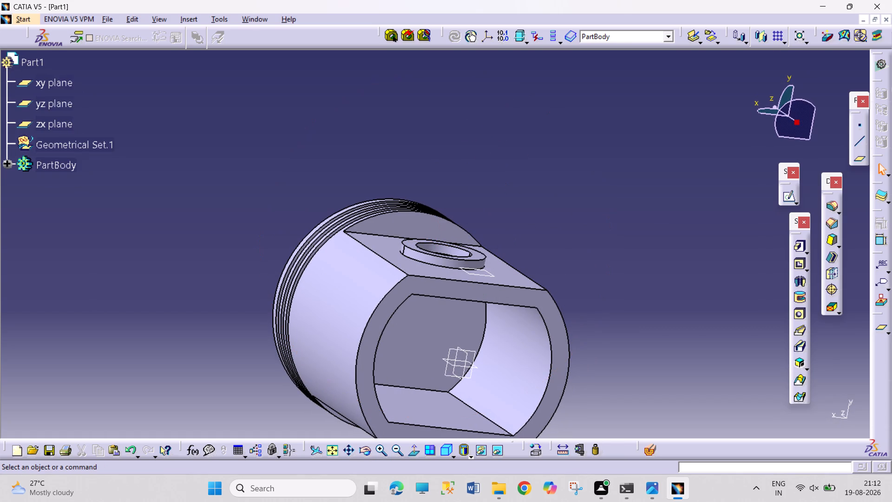
{"action": "scroll", "coordinate": [517, 213], "scroll_direction": "down", "scroll_amount": 2, "text": "ctrl"}
{"action": "scroll", "coordinate": [517, 216], "scroll_direction": "up", "scroll_amount": 1, "text": "ctrl"}
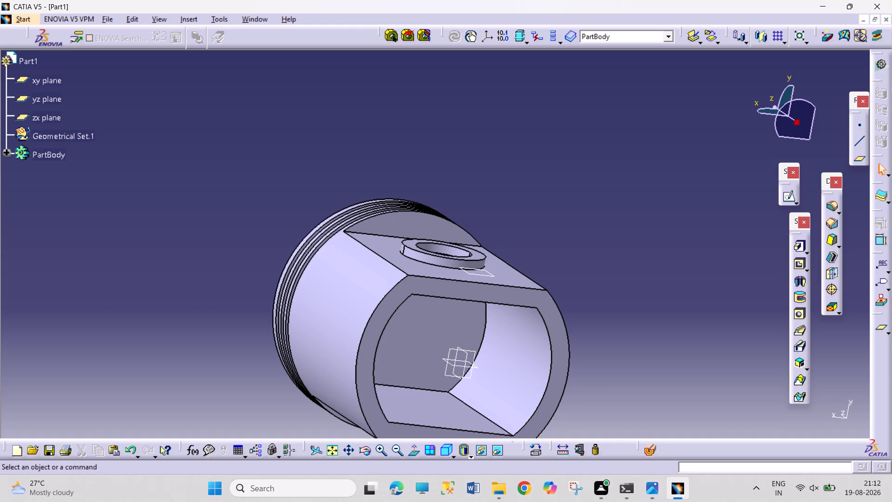
{"action": "left_click", "coordinate": [5, 155]}
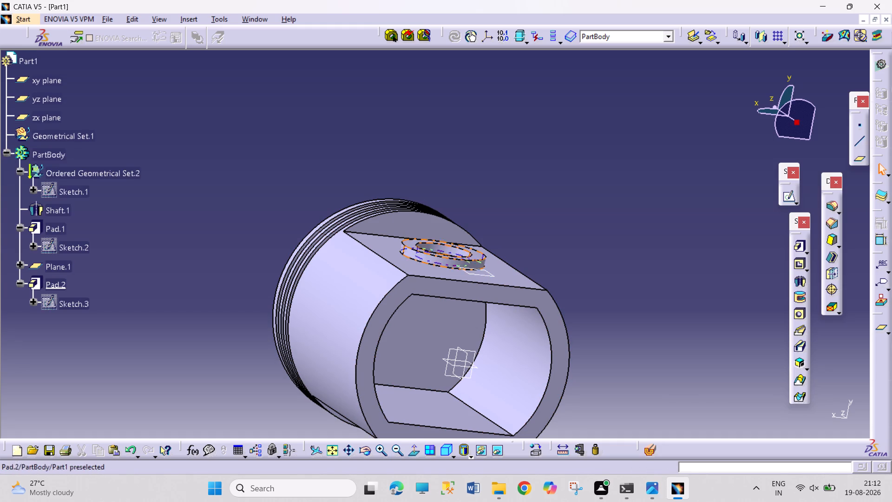
{"action": "left_click", "coordinate": [52, 284]}
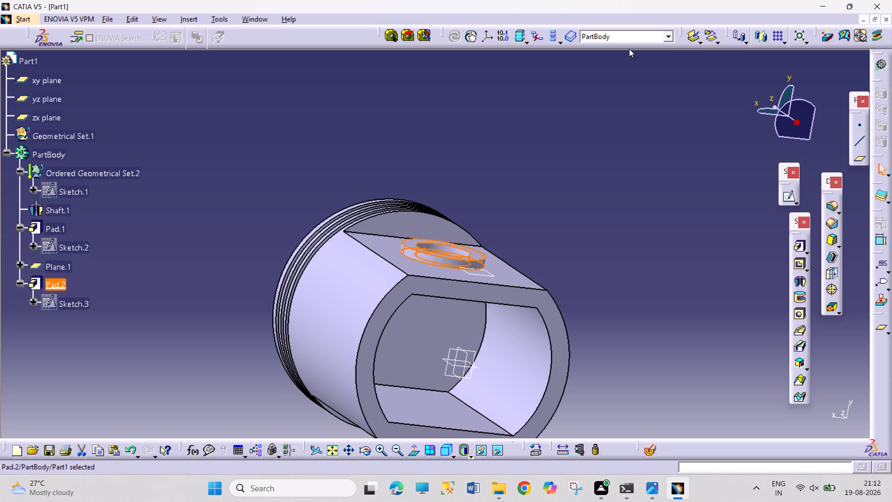
{"action": "left_click", "coordinate": [759, 33]}
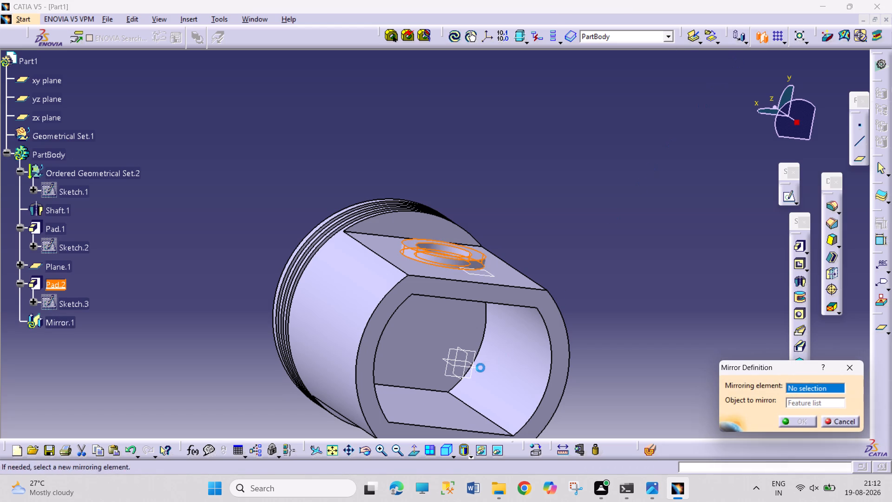
{"action": "left_click", "coordinate": [474, 369]}
{"action": "left_click", "coordinate": [810, 422]}
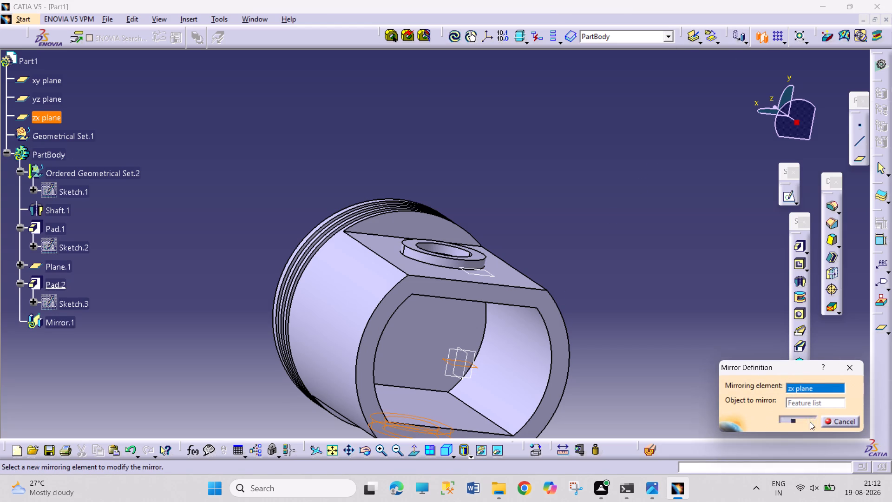
{"action": "left_click", "coordinate": [710, 337]}
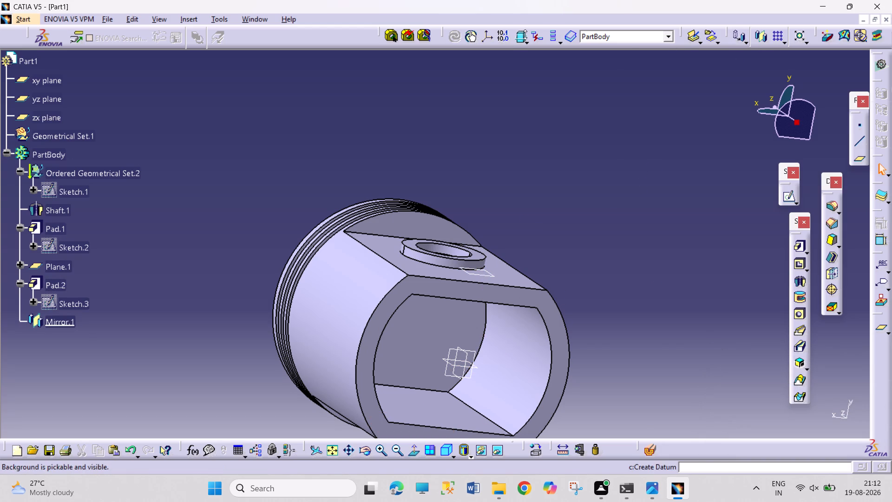
Sketch on the flat face inside the boss ring, project the ring's inner circular edge into it, and exit the sketch.
{"action": "left_click", "coordinate": [363, 451]}
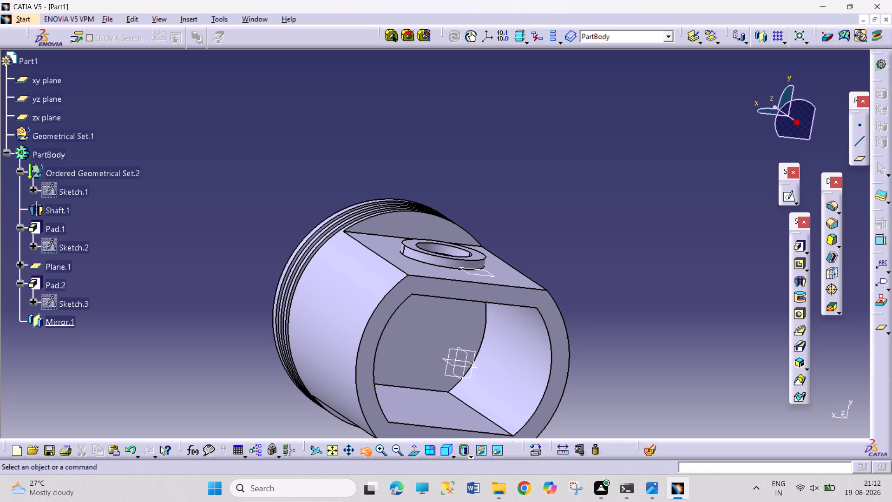
{"action": "left_click_drag", "start_coordinate": [575, 219], "coordinate": [518, 356]}
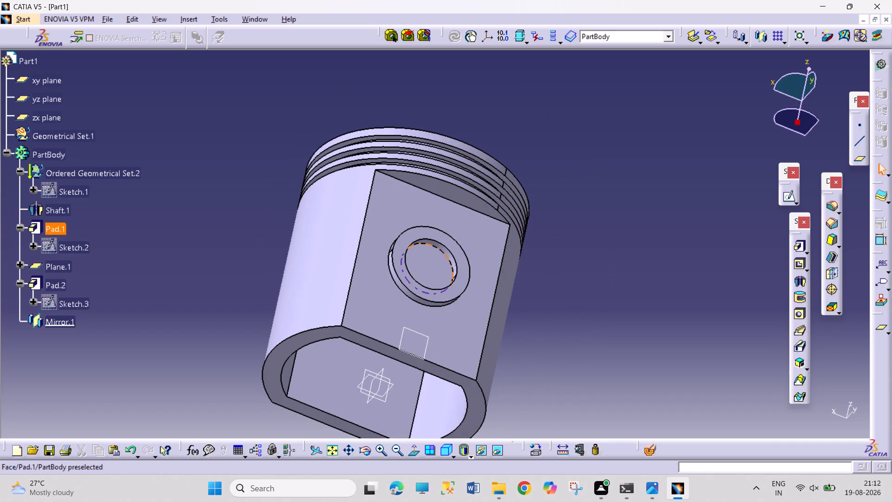
{"action": "left_click", "coordinate": [430, 267]}
{"action": "left_click", "coordinate": [790, 197]}
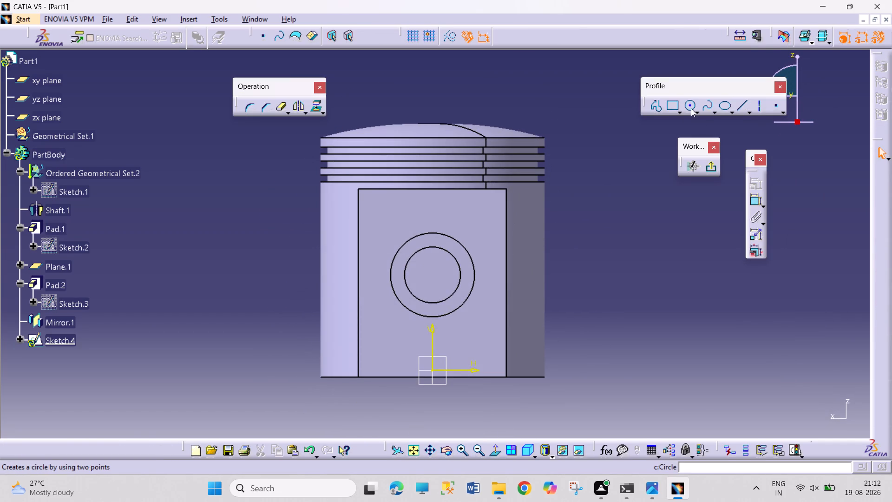
{"action": "left_click", "coordinate": [446, 252]}
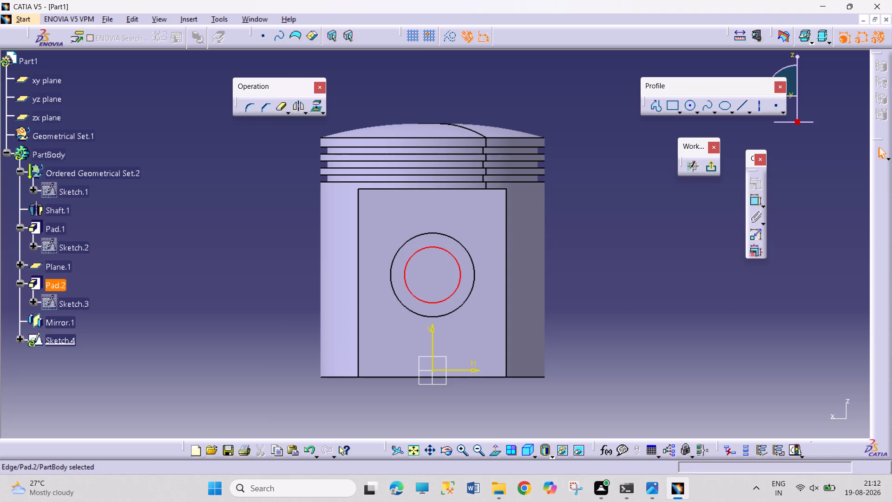
{"action": "left_click", "coordinate": [314, 106]}
{"action": "left_click", "coordinate": [646, 251]}
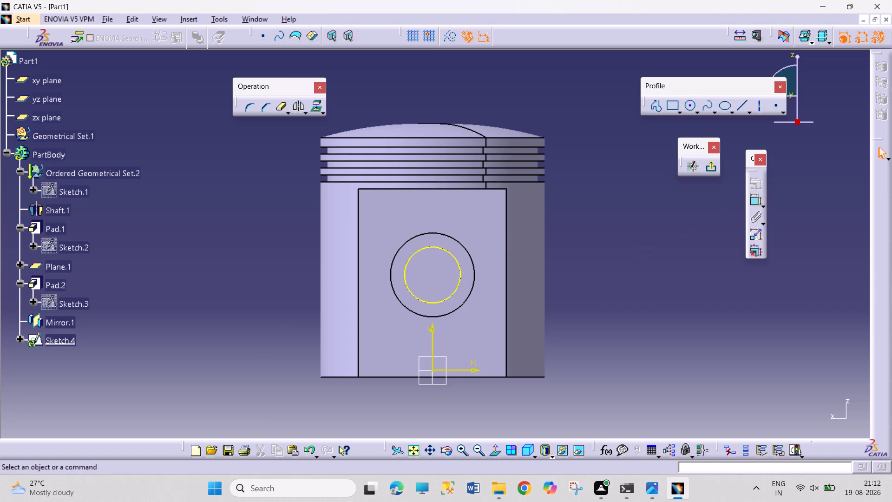
{"action": "left_click", "coordinate": [713, 168]}
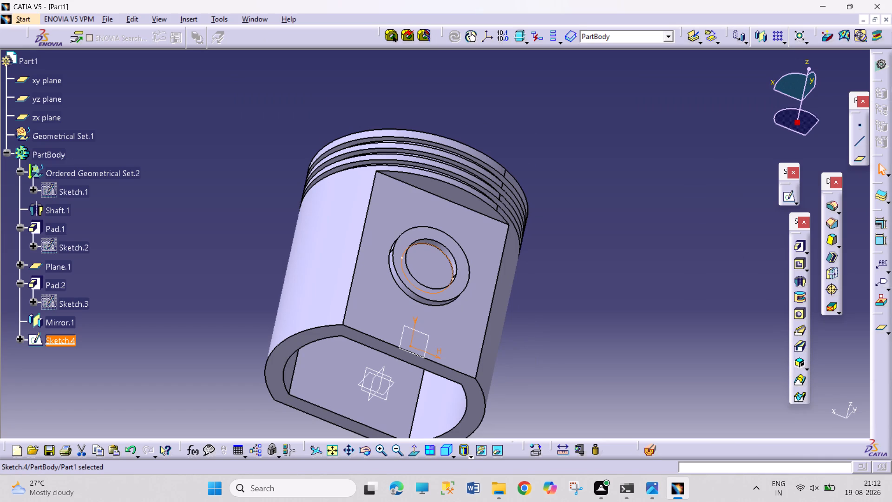
Cut a pocket 67.5 mm deep from the projected circle through both sides of the skirt for the pin hole.
{"action": "left_click", "coordinate": [794, 263]}
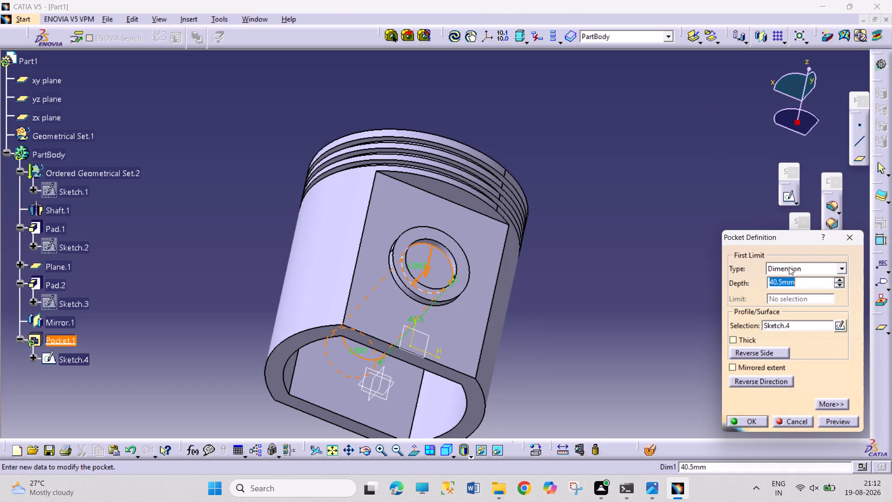
{"action": "left_click", "coordinate": [837, 278]}
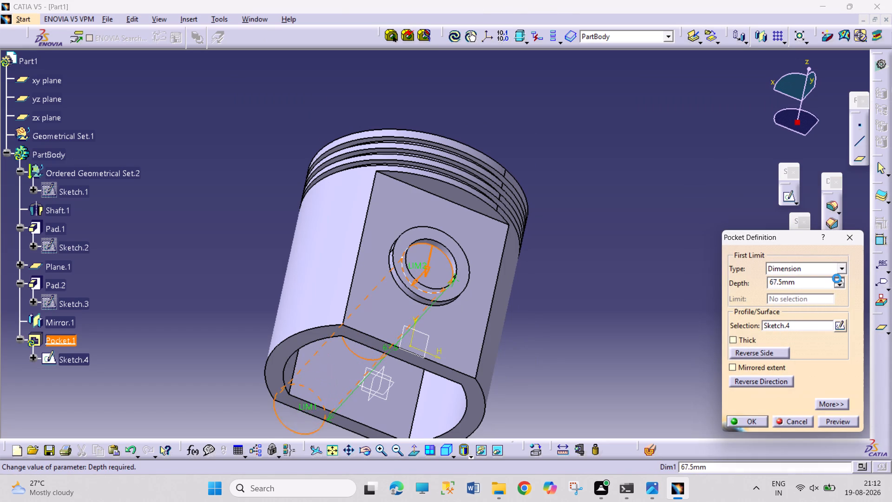
{"action": "left_click", "coordinate": [744, 419]}
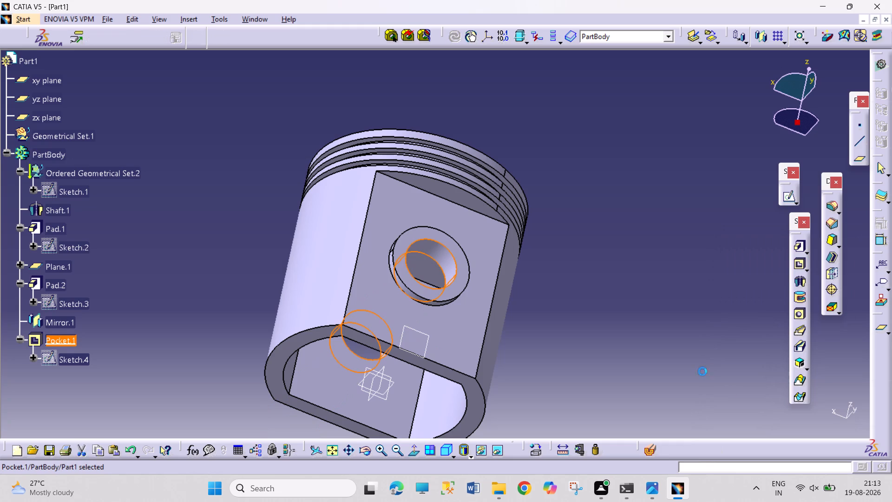
Open a new sketch on the skirt's flat side face around the pin boss.
{"action": "left_click", "coordinate": [693, 360]}
{"action": "left_click", "coordinate": [362, 450]}
{"action": "left_click_drag", "start_coordinate": [211, 271], "coordinate": [468, 267]}
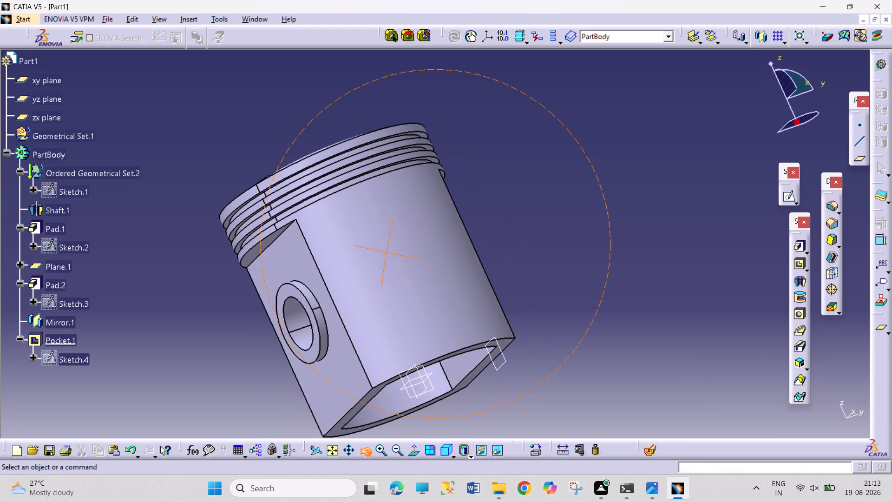
{"action": "left_click_drag", "start_coordinate": [468, 267], "coordinate": [311, 285]}
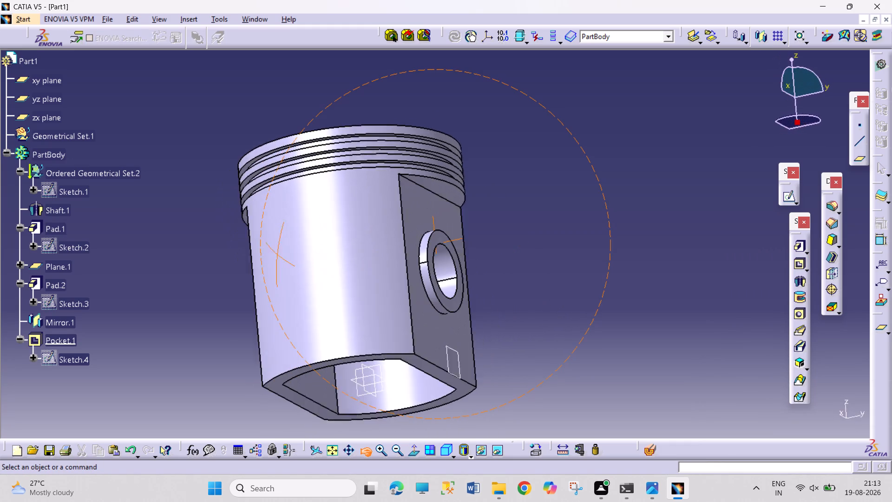
{"action": "left_click_drag", "start_coordinate": [311, 285], "coordinate": [306, 286]}
{"action": "left_click", "coordinate": [586, 248]}
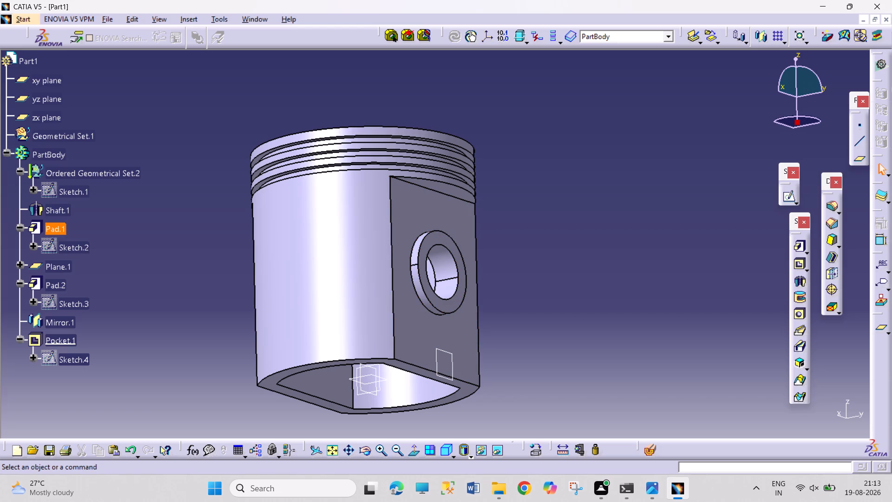
{"action": "left_click", "coordinate": [364, 446]}
{"action": "left_click_drag", "start_coordinate": [572, 284], "coordinate": [484, 258]}
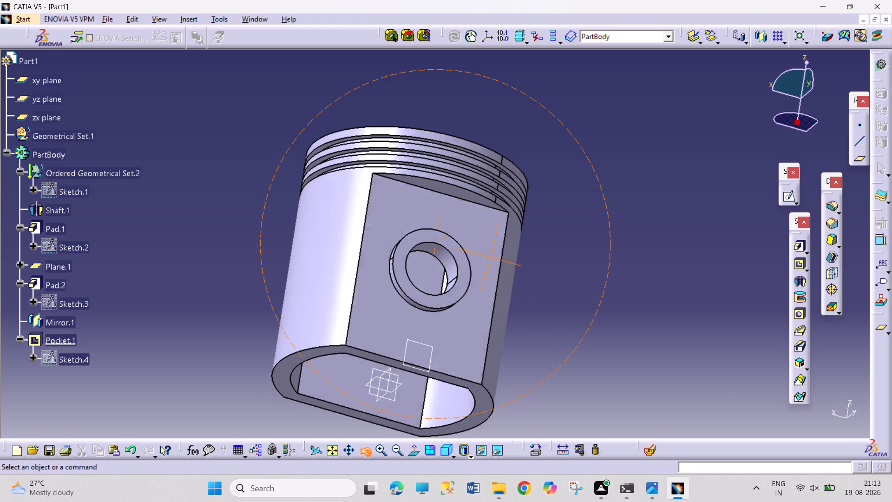
{"action": "left_click_drag", "start_coordinate": [484, 258], "coordinate": [476, 325]}
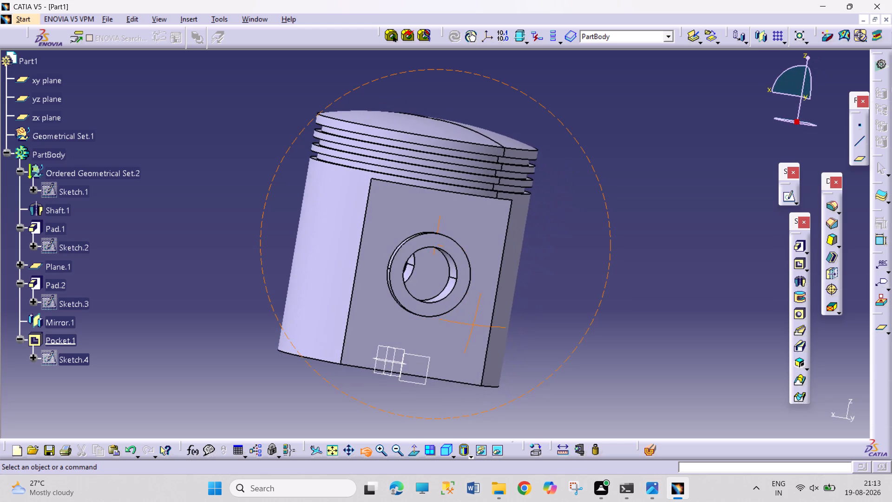
{"action": "left_click_drag", "start_coordinate": [476, 325], "coordinate": [477, 325]}
{"action": "left_click", "coordinate": [466, 357]}
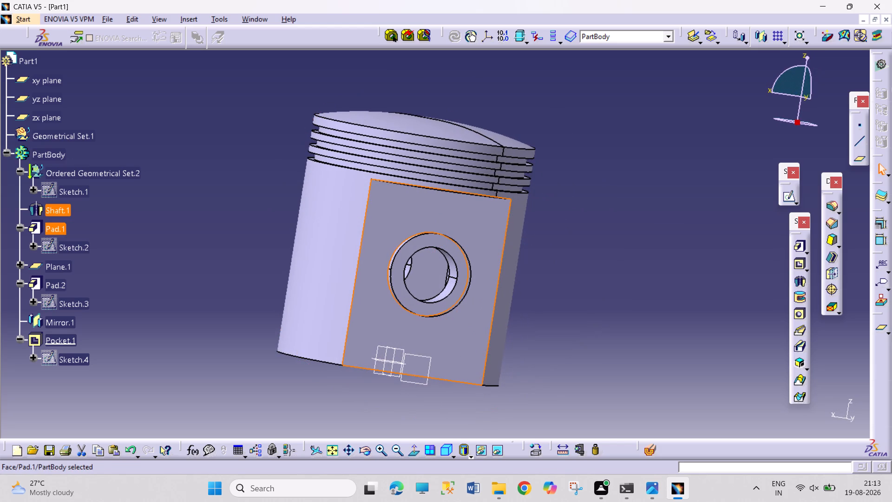
{"action": "left_click", "coordinate": [787, 194]}
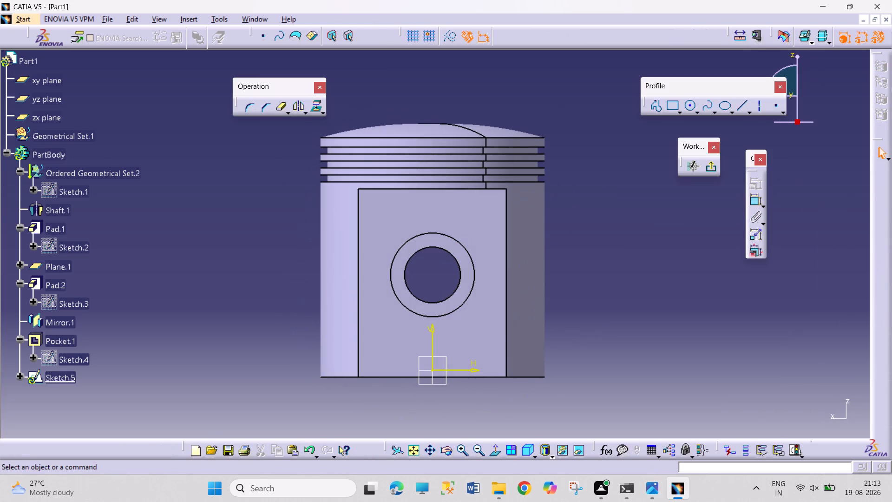
Sketch a circle of about 20 mm radius centred on the vertical axis below the skirt's bottom edge, reaching the boss ring's lowest point.
{"action": "left_click", "coordinate": [692, 106]}
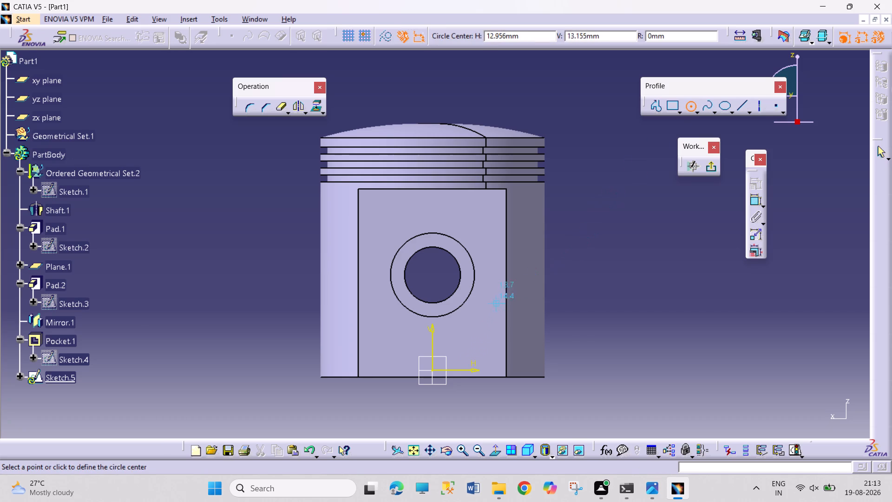
{"action": "left_click", "coordinate": [432, 410]}
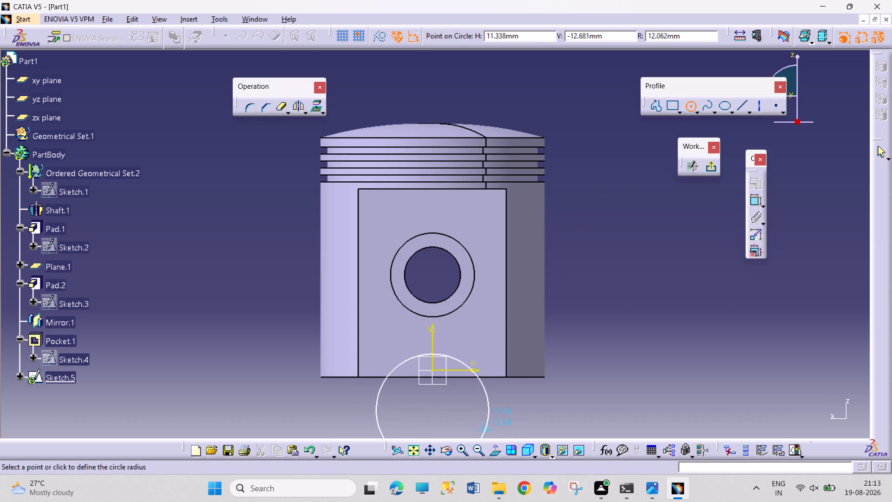
{"action": "left_click", "coordinate": [524, 430]}
{"action": "left_click", "coordinate": [634, 365]}
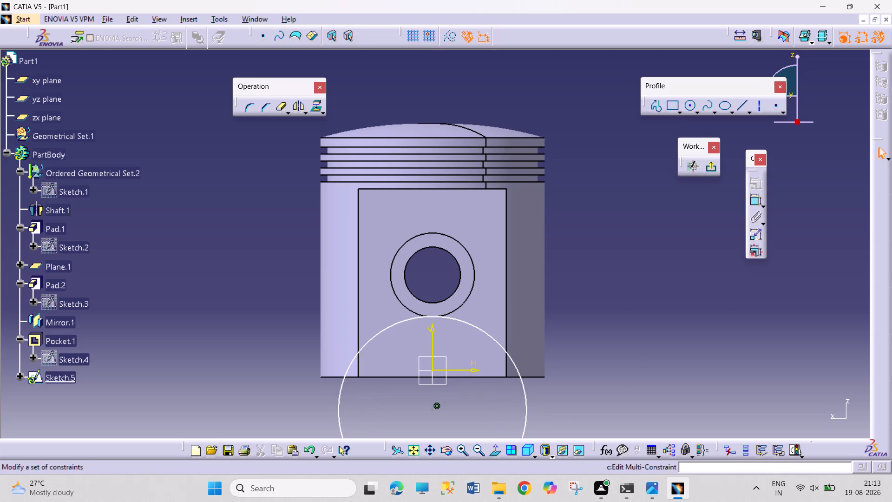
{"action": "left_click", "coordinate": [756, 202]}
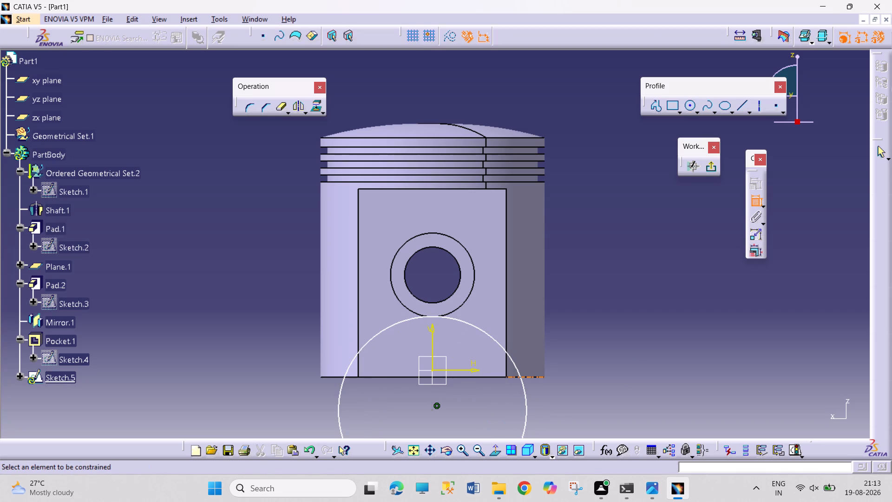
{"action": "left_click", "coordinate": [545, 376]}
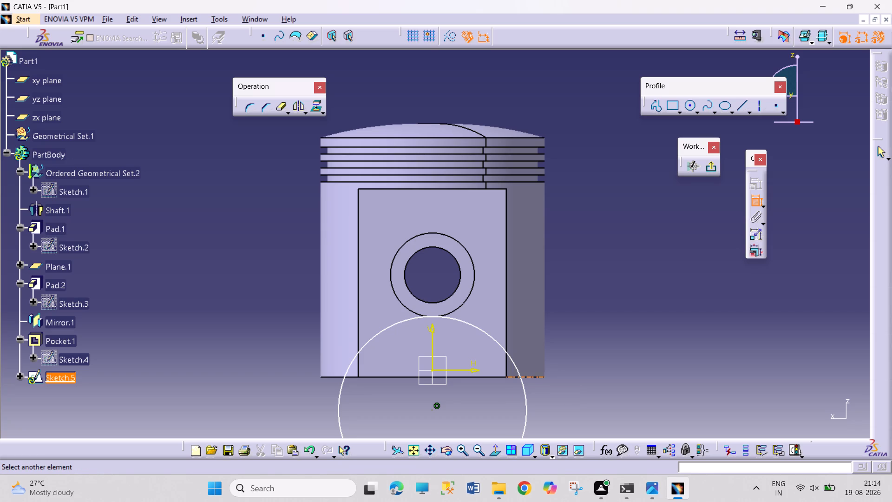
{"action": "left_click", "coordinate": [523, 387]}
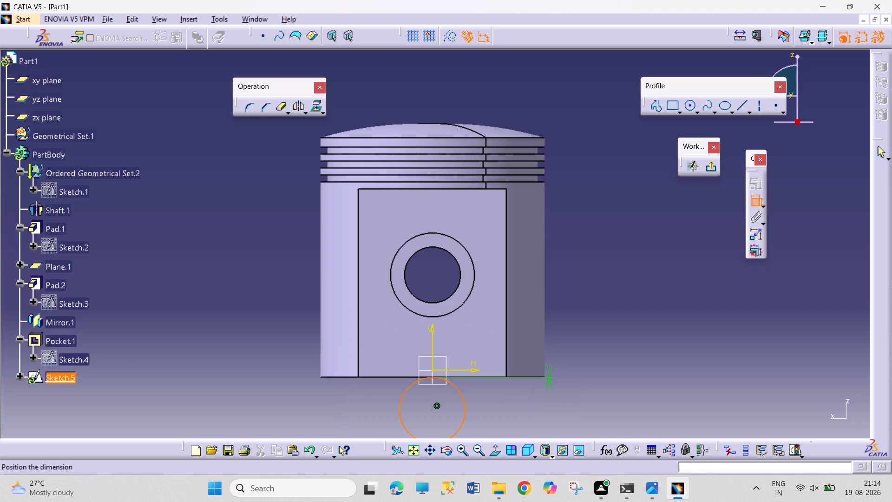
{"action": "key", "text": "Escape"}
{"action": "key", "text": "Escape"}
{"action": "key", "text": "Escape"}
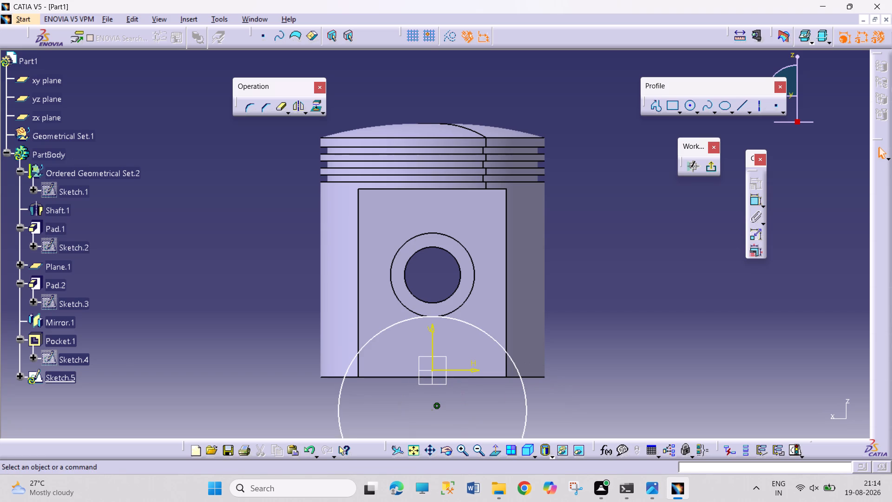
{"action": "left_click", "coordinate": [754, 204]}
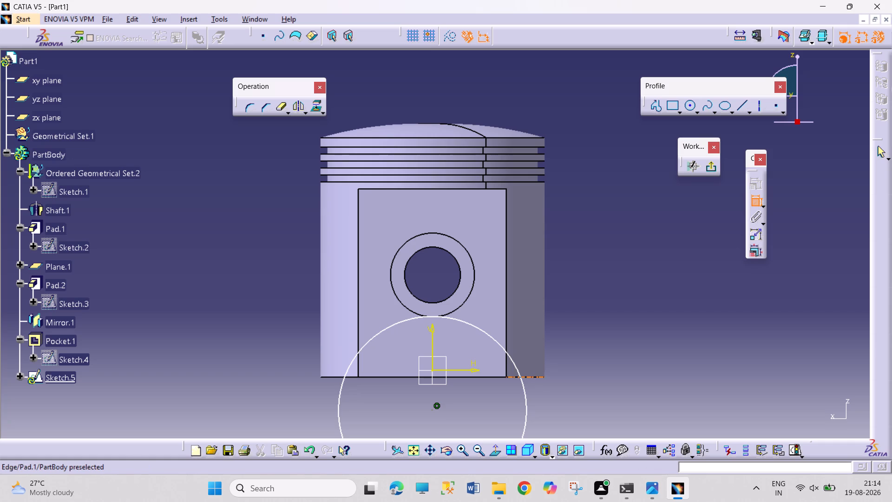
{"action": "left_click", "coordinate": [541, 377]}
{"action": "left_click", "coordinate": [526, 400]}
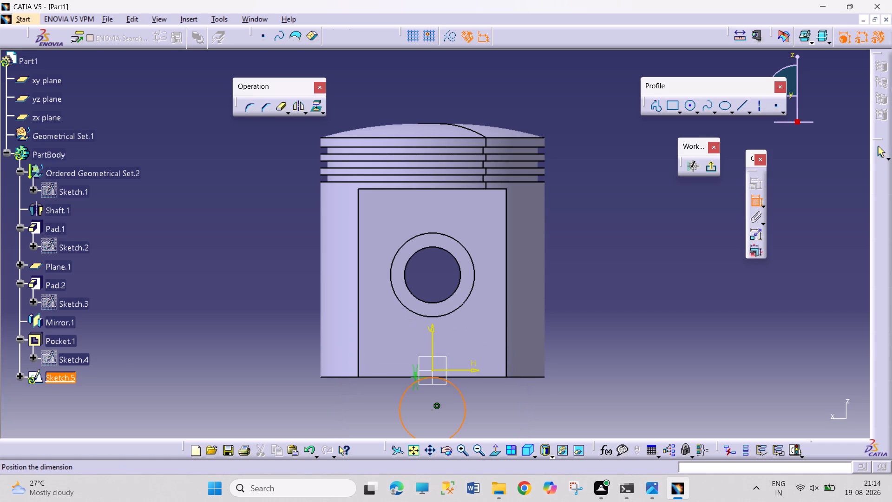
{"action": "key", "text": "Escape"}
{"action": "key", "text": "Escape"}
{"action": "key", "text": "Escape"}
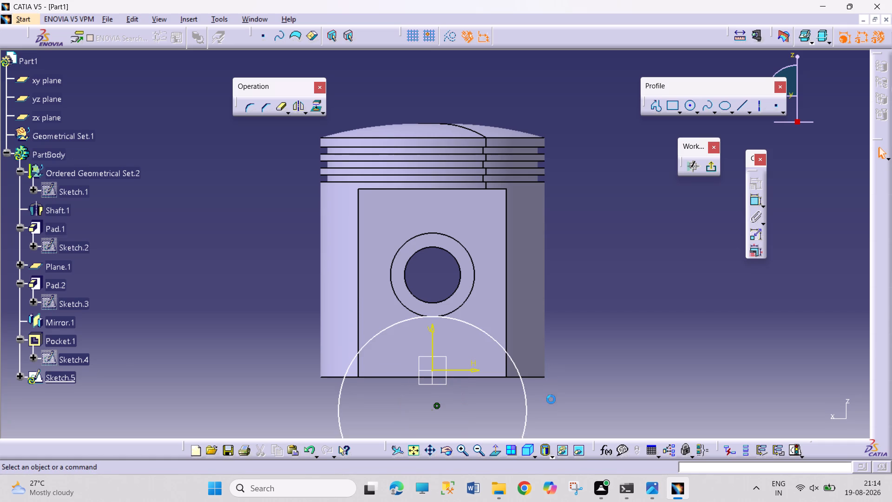
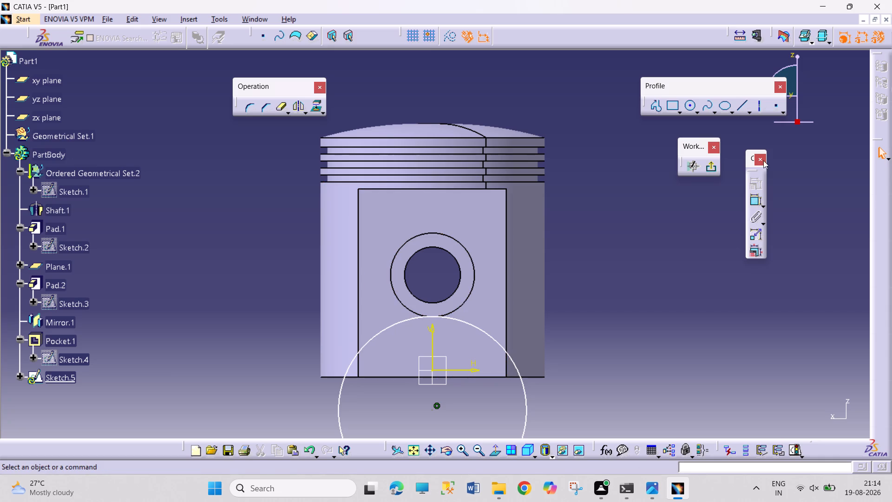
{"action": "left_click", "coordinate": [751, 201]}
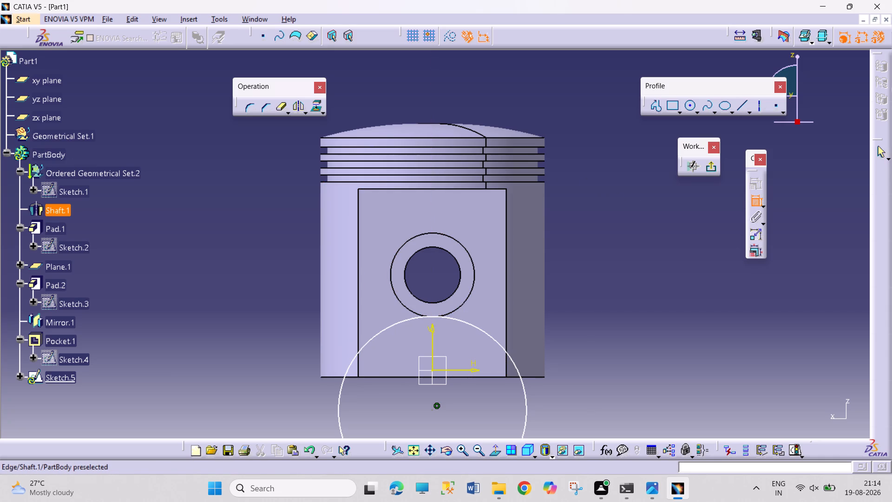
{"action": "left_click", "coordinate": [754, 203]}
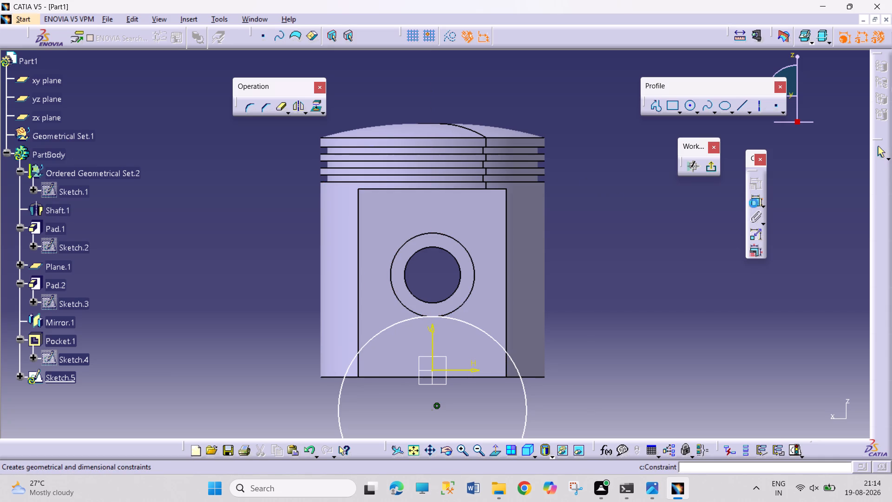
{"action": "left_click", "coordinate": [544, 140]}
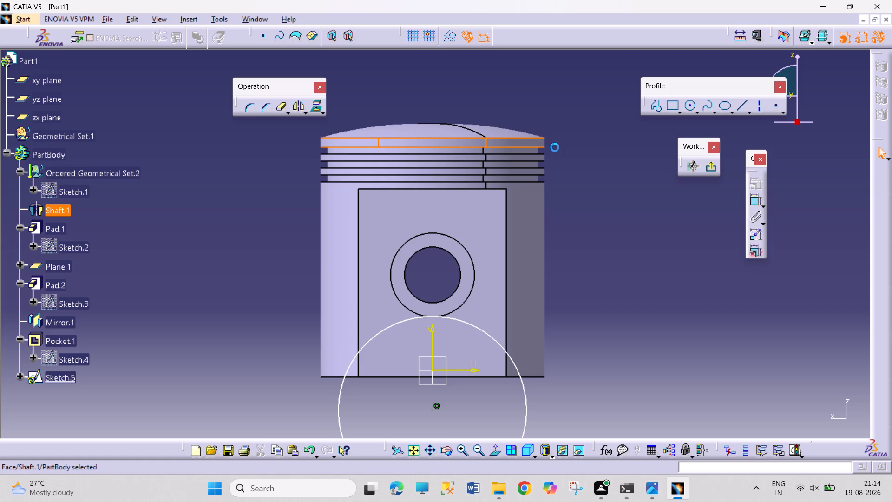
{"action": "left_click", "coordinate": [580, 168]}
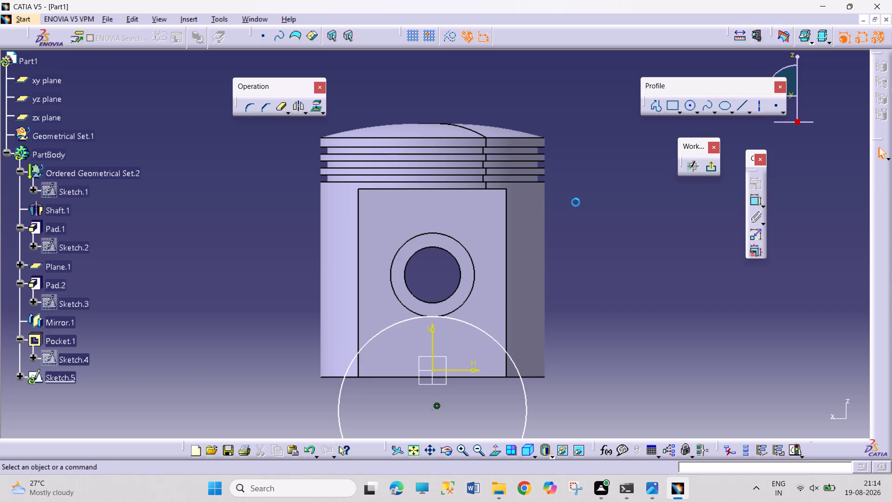
Project the outline of the skirt's cylindrical face around the flat boss face into the sketch.
{"action": "left_click", "coordinate": [542, 242]}
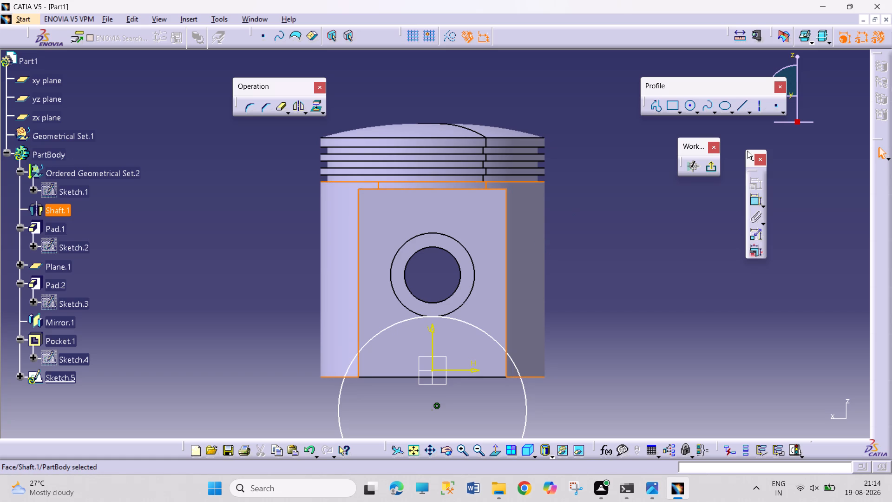
{"action": "left_click", "coordinate": [313, 108]}
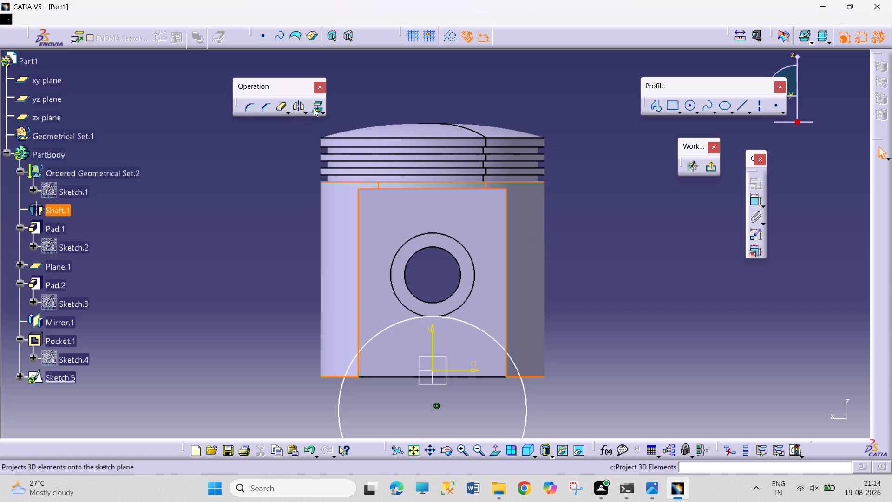
{"action": "left_click", "coordinate": [642, 335]}
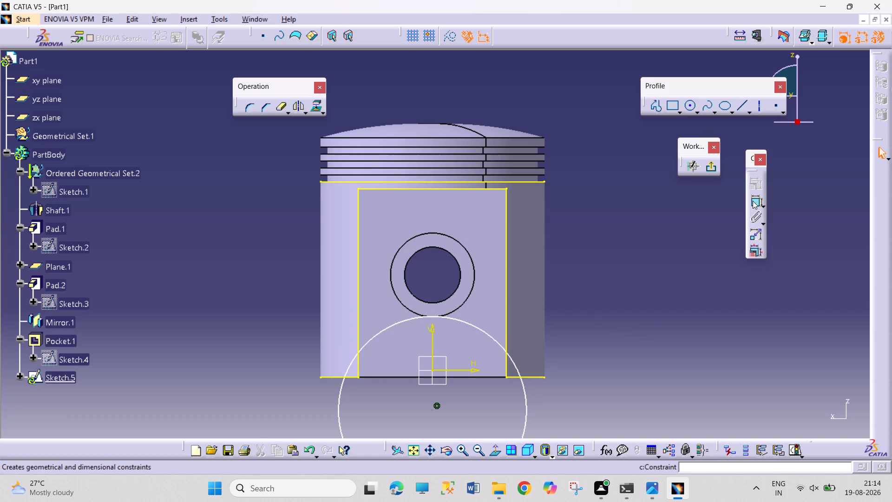
Dimension the horizontal distance between the circle and the right end of the skirt's bottom edge, and set it to 5 mm.
{"action": "left_click", "coordinate": [753, 201]}
{"action": "left_click", "coordinate": [544, 375]}
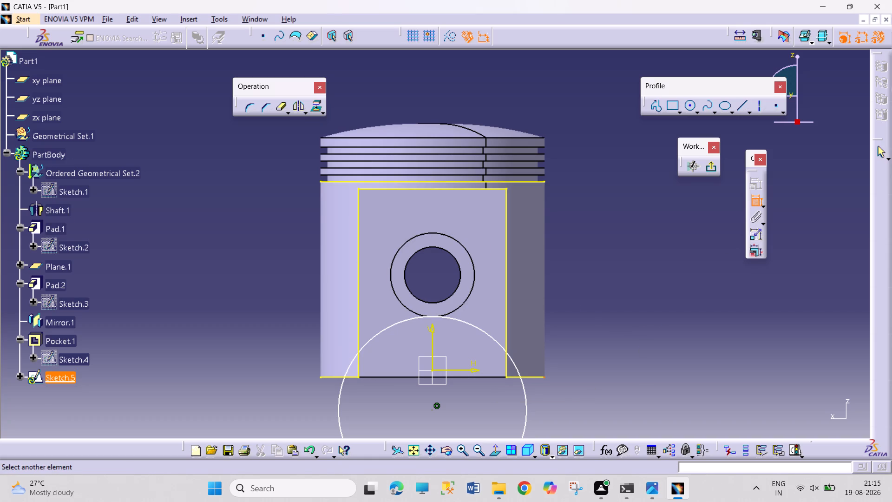
{"action": "left_click", "coordinate": [525, 396]}
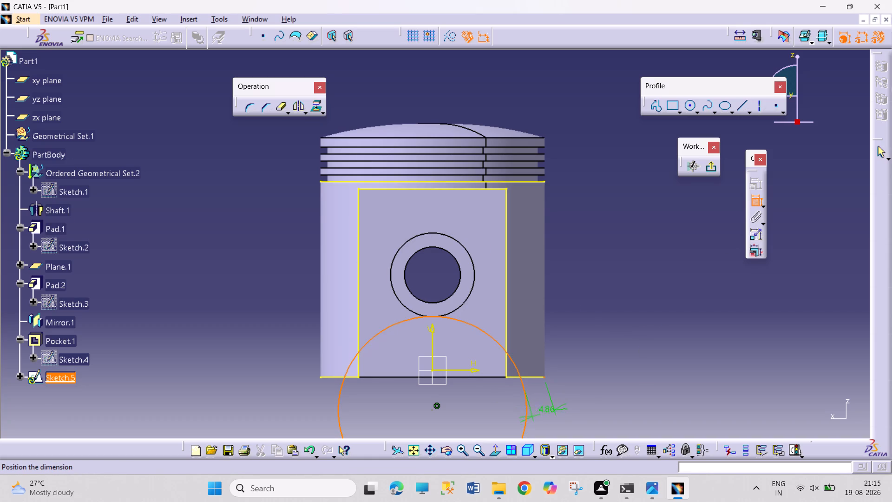
{"action": "right_click", "coordinate": [593, 271]}
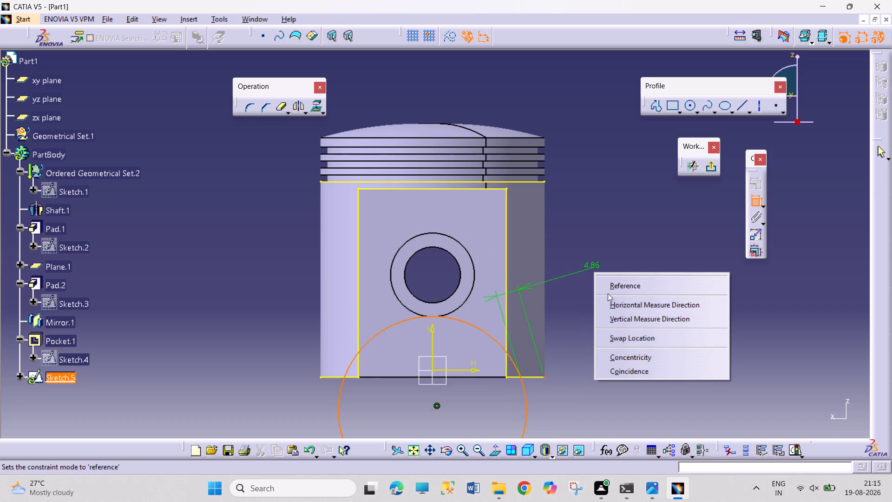
{"action": "left_click", "coordinate": [615, 306]}
{"action": "left_click", "coordinate": [605, 309]}
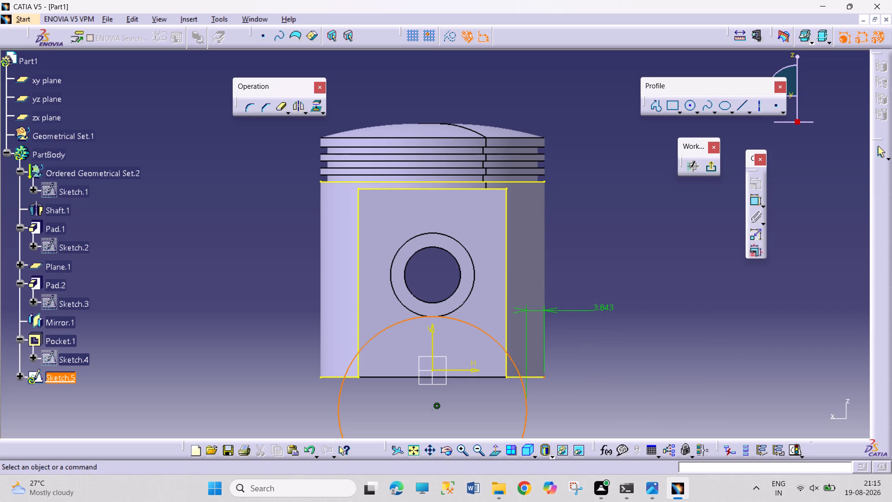
{"action": "double_click", "coordinate": [607, 307]}
{"action": "key", "text": "5"}
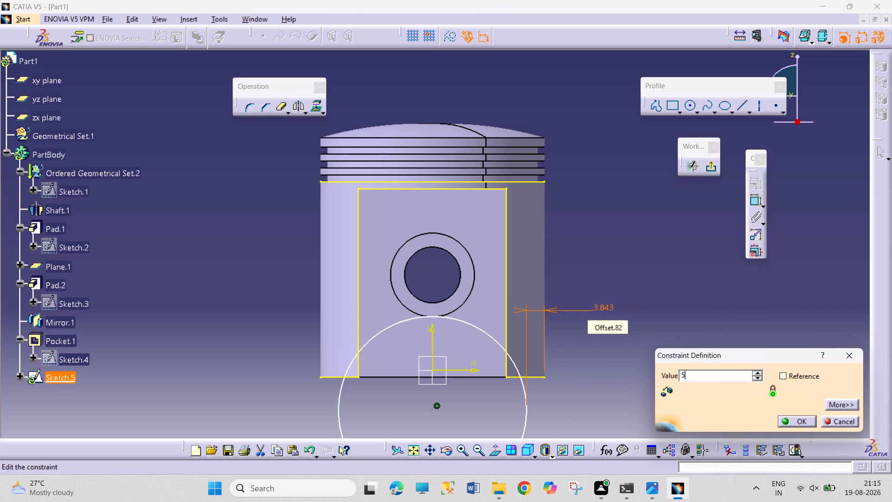
{"action": "key", "text": "Return"}
{"action": "left_click", "coordinate": [610, 359]}
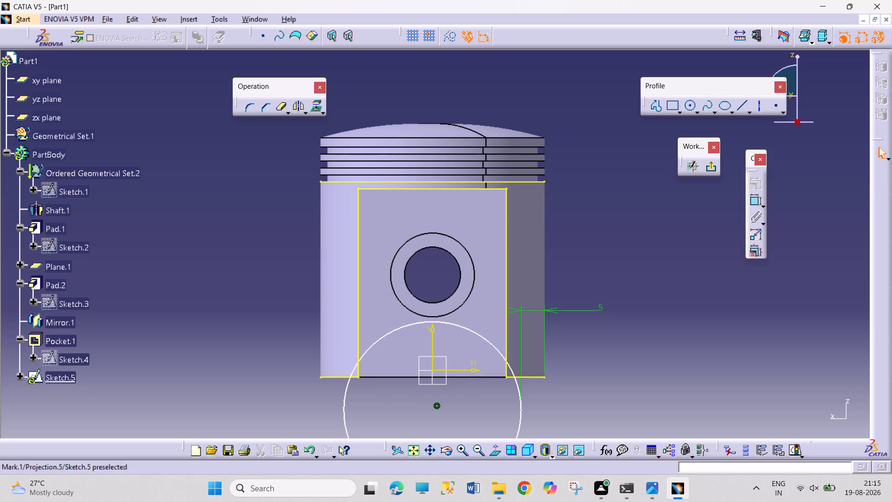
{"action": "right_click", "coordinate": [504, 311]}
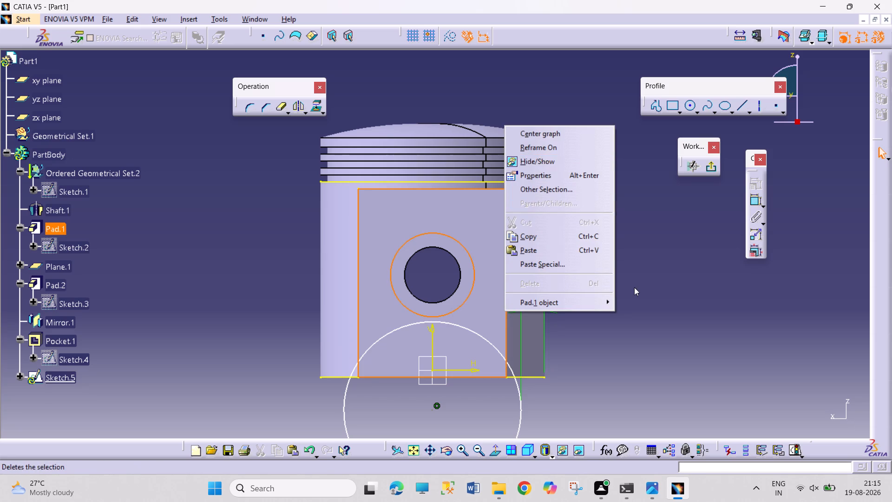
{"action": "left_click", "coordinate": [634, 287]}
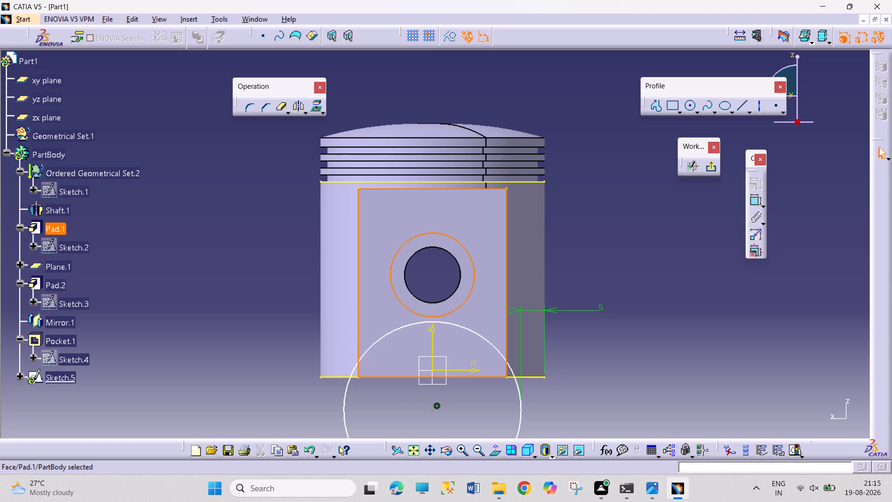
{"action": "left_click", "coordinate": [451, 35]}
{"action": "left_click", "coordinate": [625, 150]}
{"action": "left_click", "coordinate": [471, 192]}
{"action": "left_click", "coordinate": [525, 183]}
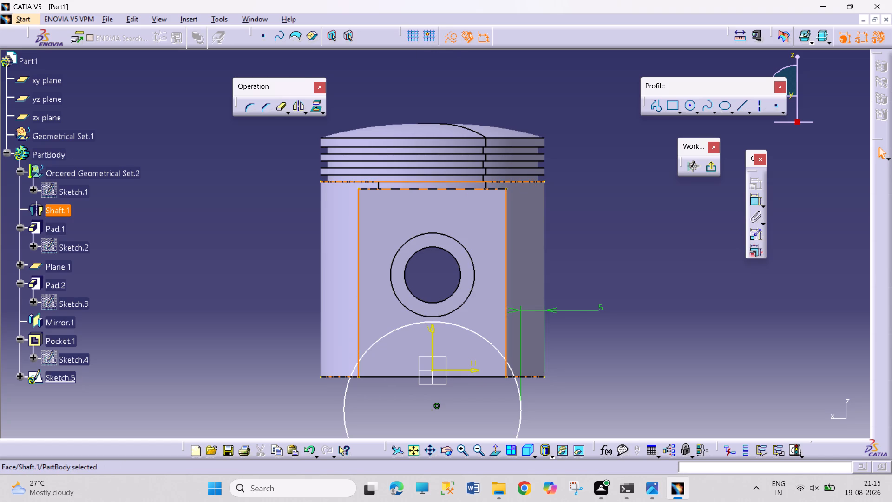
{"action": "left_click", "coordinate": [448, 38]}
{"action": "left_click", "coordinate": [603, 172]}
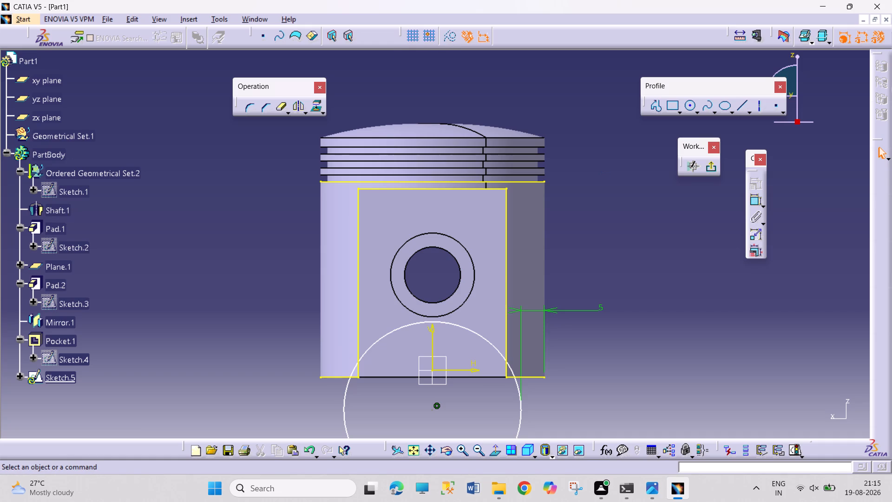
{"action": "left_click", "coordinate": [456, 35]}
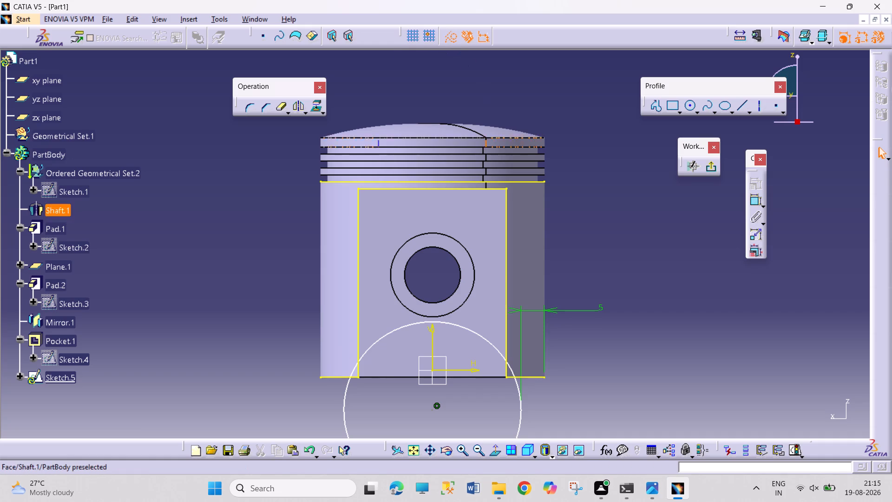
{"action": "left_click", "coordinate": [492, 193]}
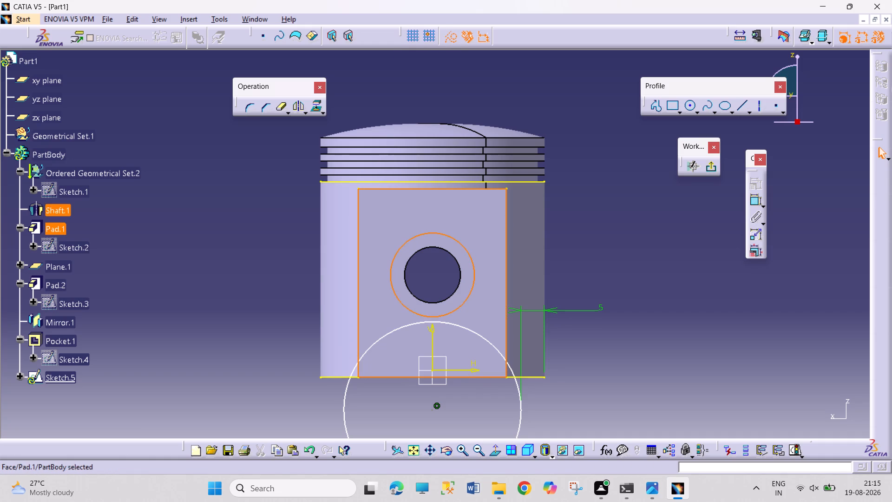
Convert the projected skirt outline, including its upper line and both bottom edge segments, to construction elements.
{"action": "left_click", "coordinate": [515, 181]}
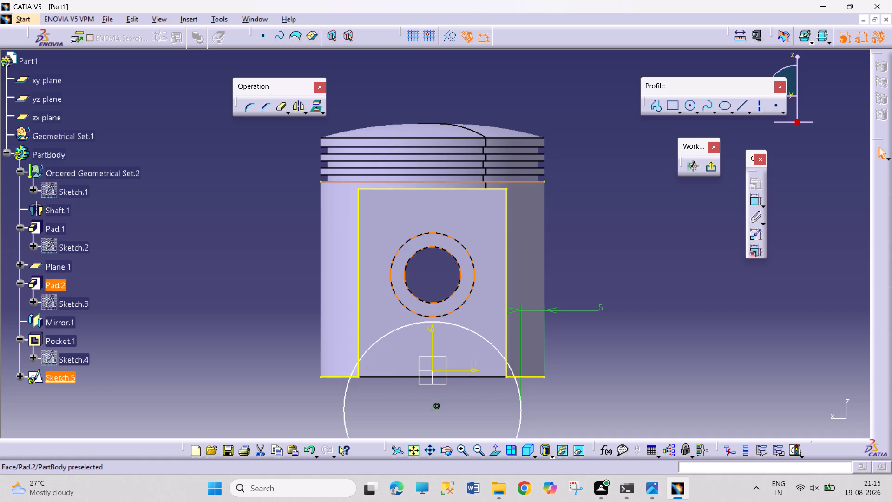
{"action": "left_click", "coordinate": [334, 376]}
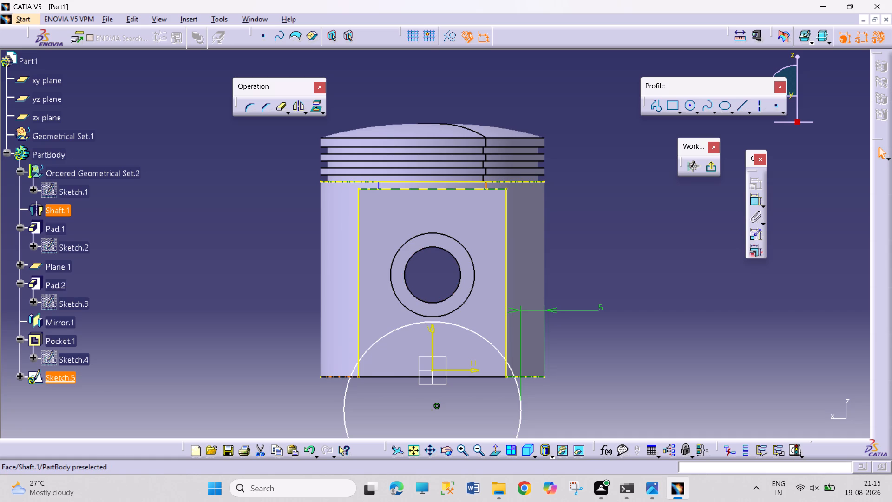
{"action": "left_click", "coordinate": [361, 321], "text": "ctrl"}
{"action": "left_click", "coordinate": [509, 229], "text": "ctrl"}
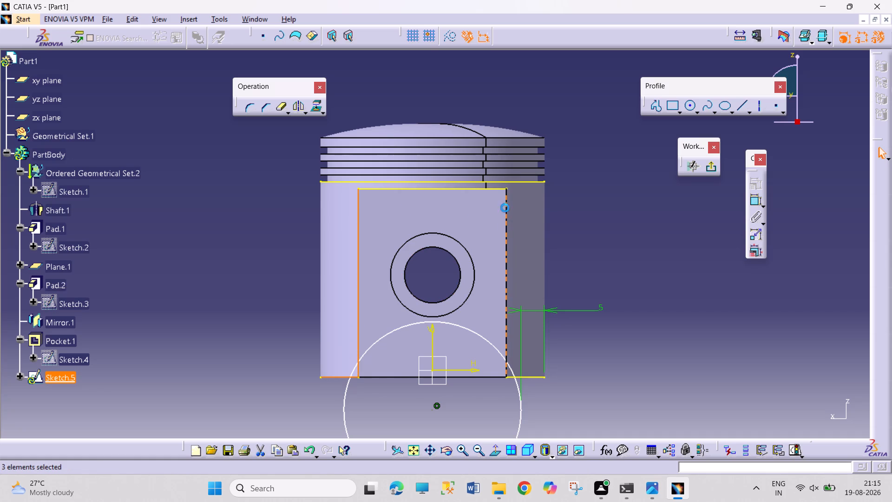
{"action": "left_click", "coordinate": [496, 189], "text": "ctrl"}
{"action": "left_click", "coordinate": [499, 180], "text": "ctrl"}
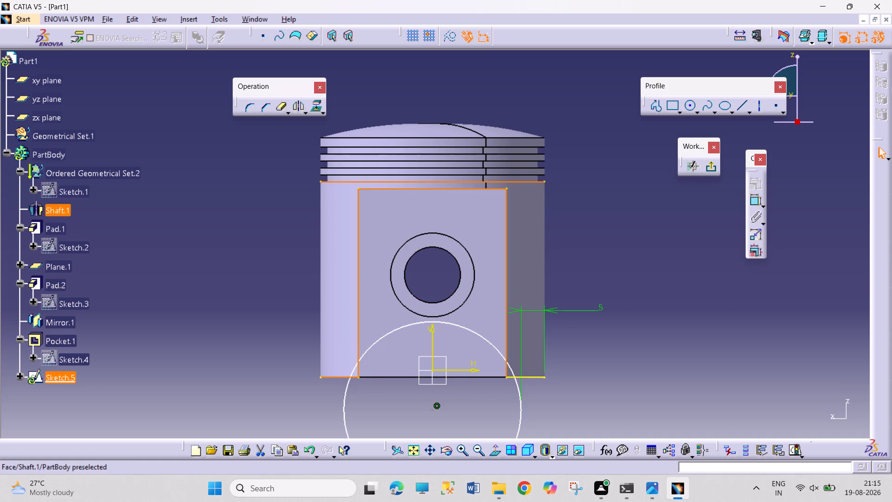
{"action": "left_click", "coordinate": [533, 377], "text": "ctrl"}
{"action": "left_click", "coordinate": [453, 40]}
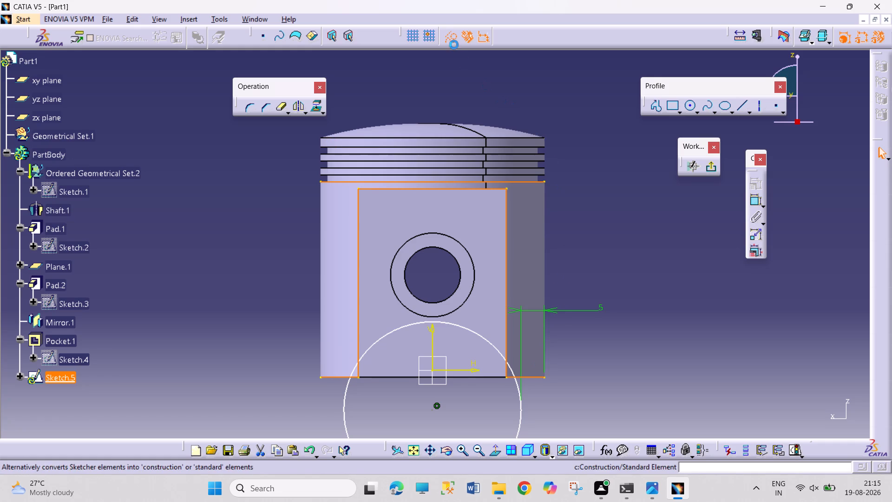
{"action": "left_click", "coordinate": [612, 176]}
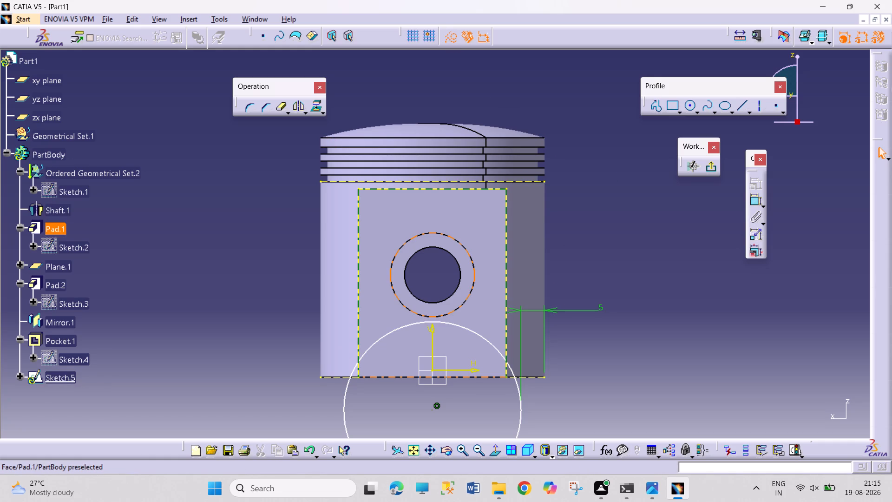
Convert the remaining projected lines, the two vertical sides and top edge of the flat boss face, to construction elements.
{"action": "left_click", "coordinate": [507, 225]}
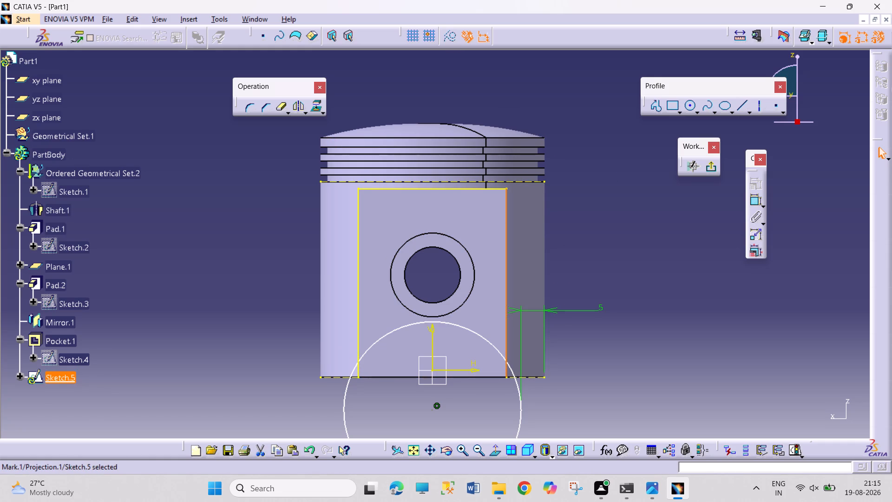
{"action": "left_click", "coordinate": [450, 40]}
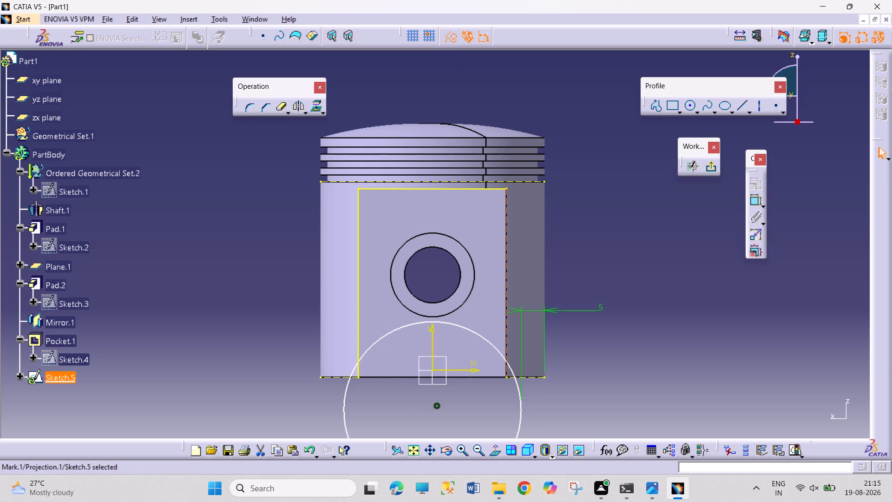
{"action": "left_click", "coordinate": [462, 189]}
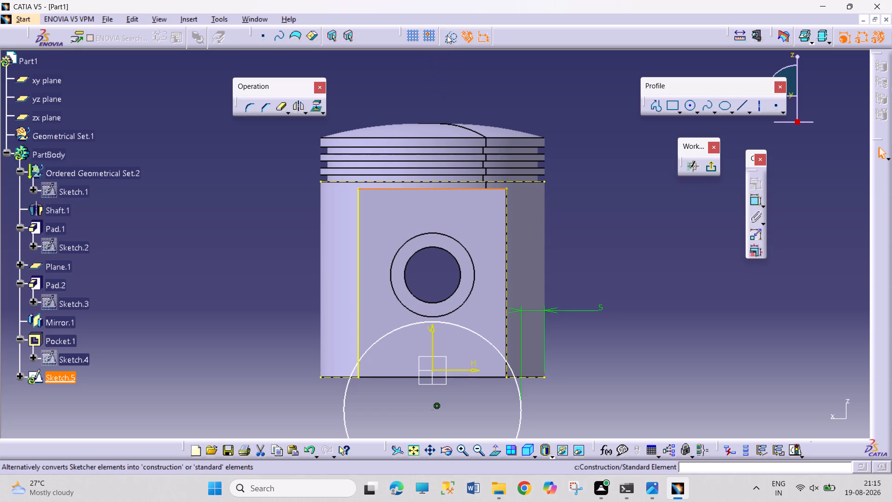
{"action": "left_click", "coordinate": [447, 35]}
{"action": "left_click", "coordinate": [359, 223]}
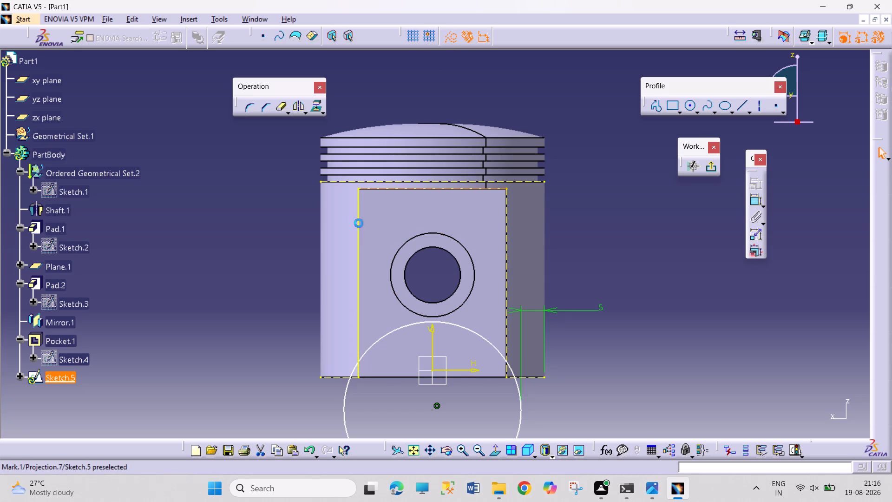
{"action": "left_click", "coordinate": [453, 40]}
{"action": "left_click", "coordinate": [591, 166]}
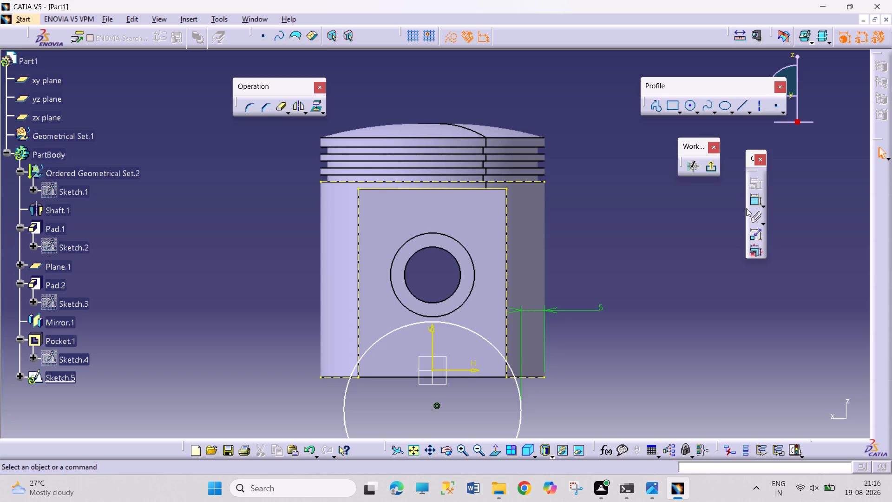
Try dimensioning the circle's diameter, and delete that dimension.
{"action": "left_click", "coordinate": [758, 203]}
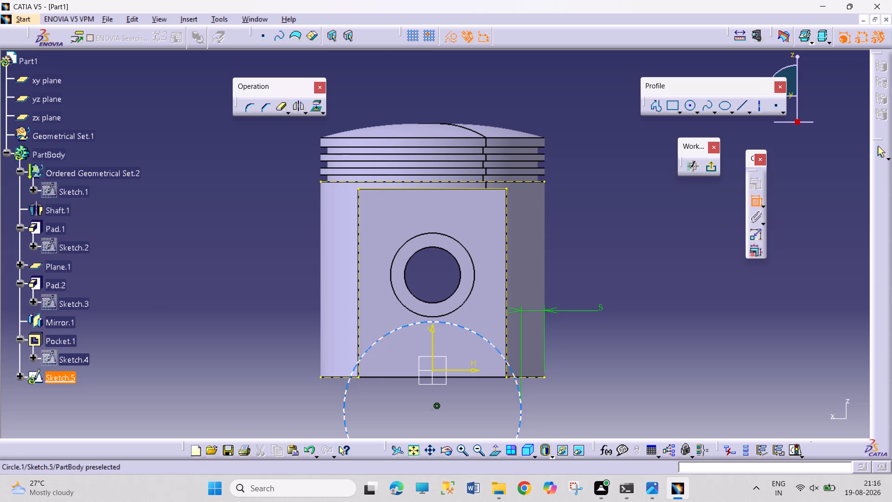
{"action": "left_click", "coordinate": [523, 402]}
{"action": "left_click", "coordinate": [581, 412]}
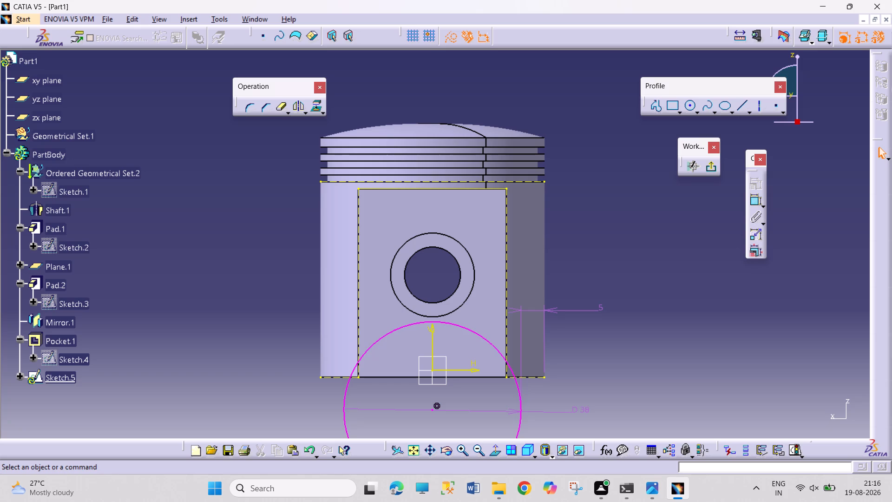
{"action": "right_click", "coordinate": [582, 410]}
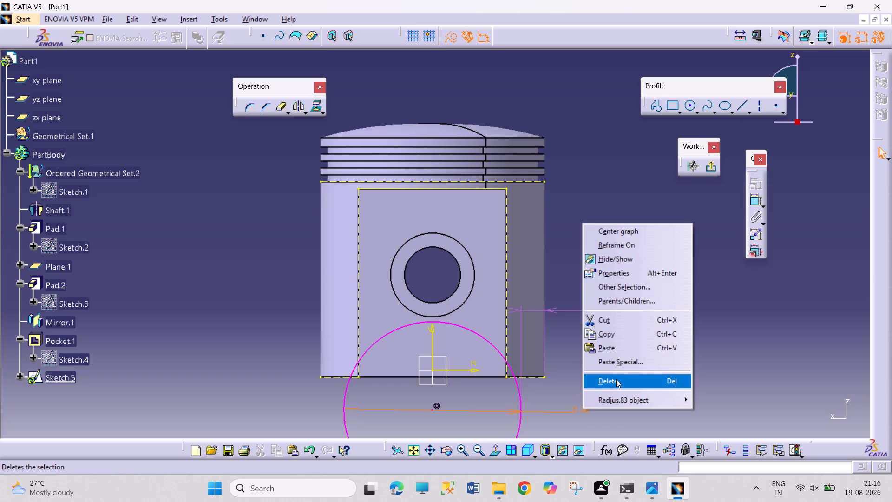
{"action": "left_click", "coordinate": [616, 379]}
Delete the 5 mm horizontal distance dimension between the circle and the right end of the skirt's bottom edge.
{"action": "right_click", "coordinate": [599, 306]}
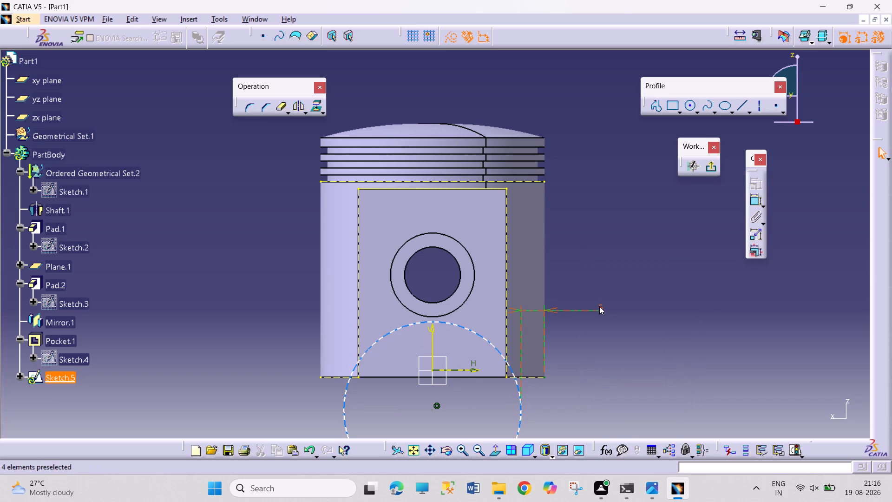
{"action": "left_click", "coordinate": [626, 280]}
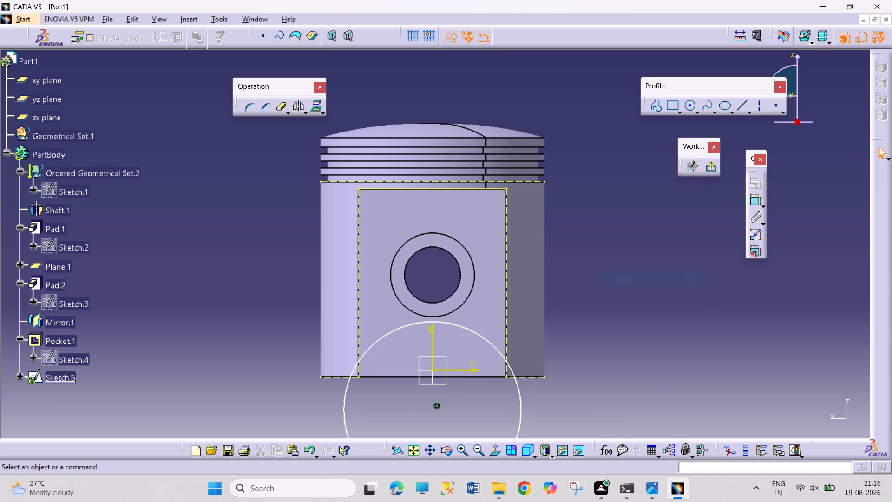
Dimension the circle's diameter and set it to 80 mm.
{"action": "left_click", "coordinate": [757, 198]}
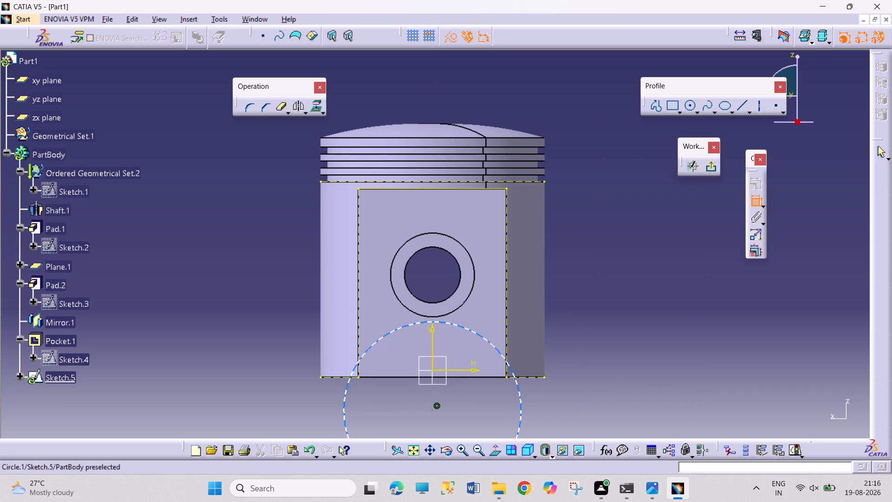
{"action": "left_click", "coordinate": [518, 398]}
{"action": "left_click", "coordinate": [552, 410]}
{"action": "double_click", "coordinate": [554, 406]}
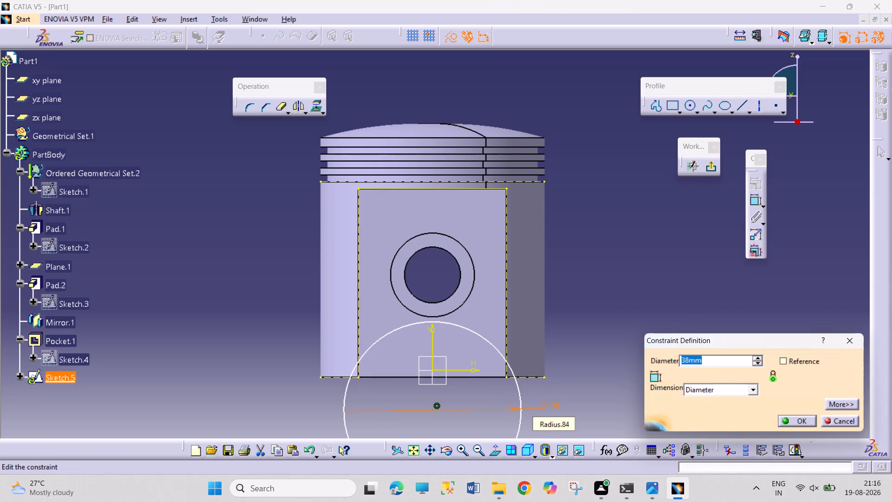
{"action": "type", "text": "80"}
{"action": "key", "text": "Return"}
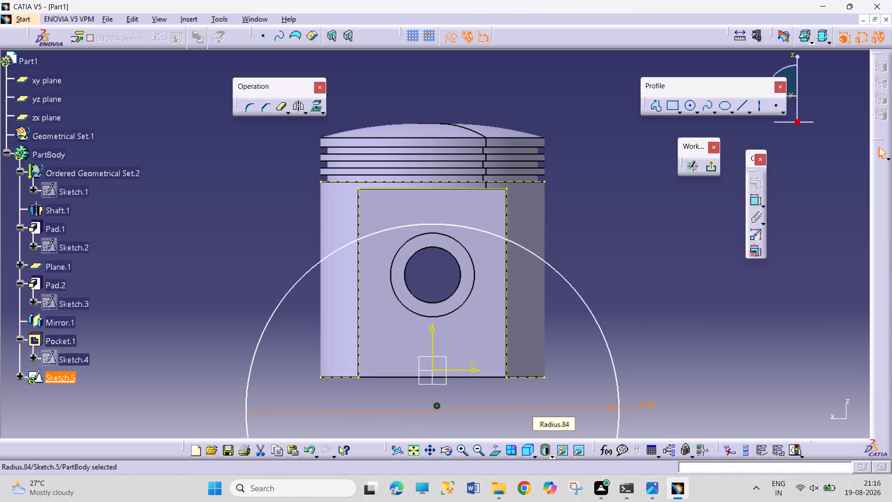
{"action": "left_click", "coordinate": [662, 307]}
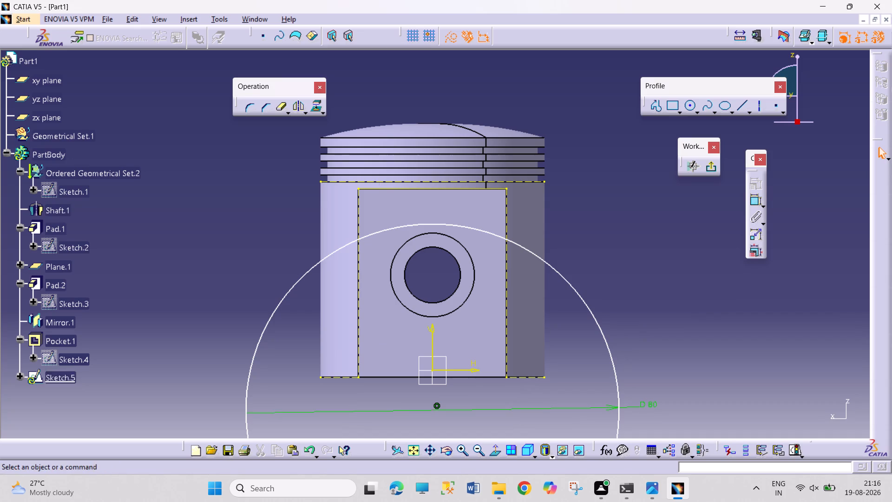
Move the circle's centre down along the vertical axis until only its top arc crosses the skirt's bottom edge.
{"action": "left_click_drag", "start_coordinate": [432, 410], "coordinate": [438, 501]}
{"action": "middle_click", "coordinate": [477, 409]}
{"action": "middle_click_drag", "start_coordinate": [478, 385], "coordinate": [474, 366]}
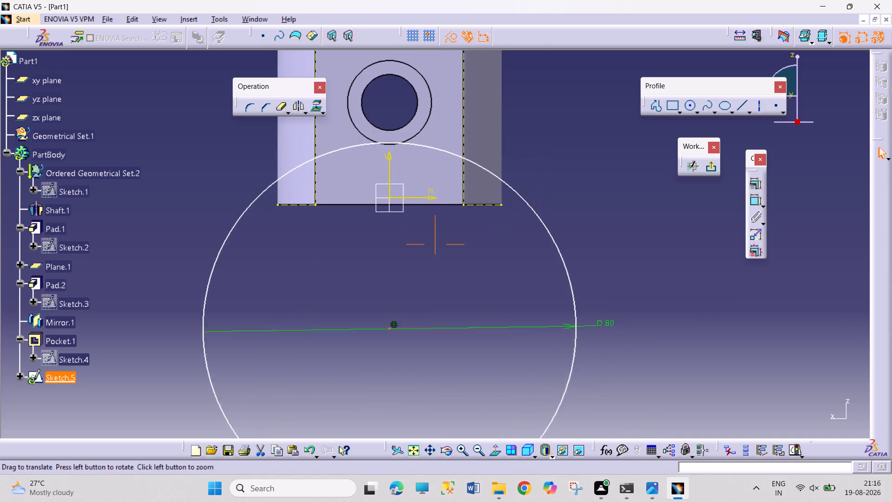
{"action": "middle_click_drag", "start_coordinate": [474, 366], "coordinate": [473, 338]}
{"action": "left_click_drag", "start_coordinate": [389, 291], "coordinate": [391, 298]}
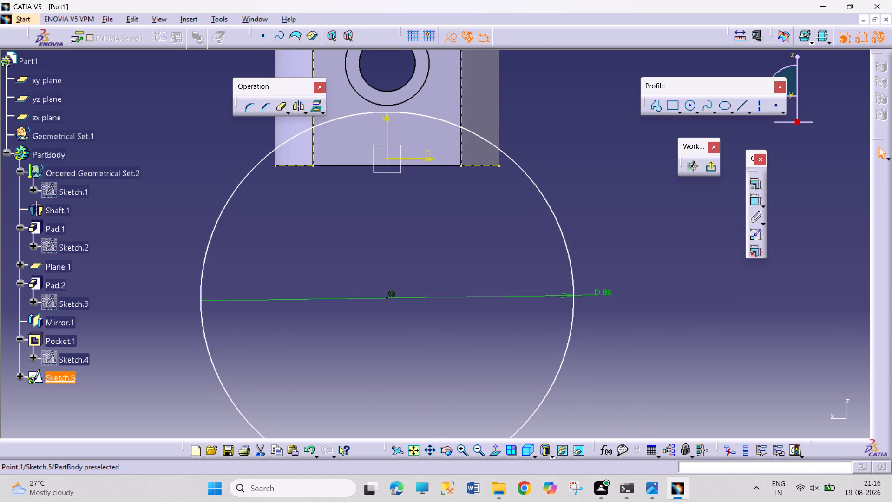
{"action": "left_click_drag", "start_coordinate": [391, 298], "coordinate": [400, 341]}
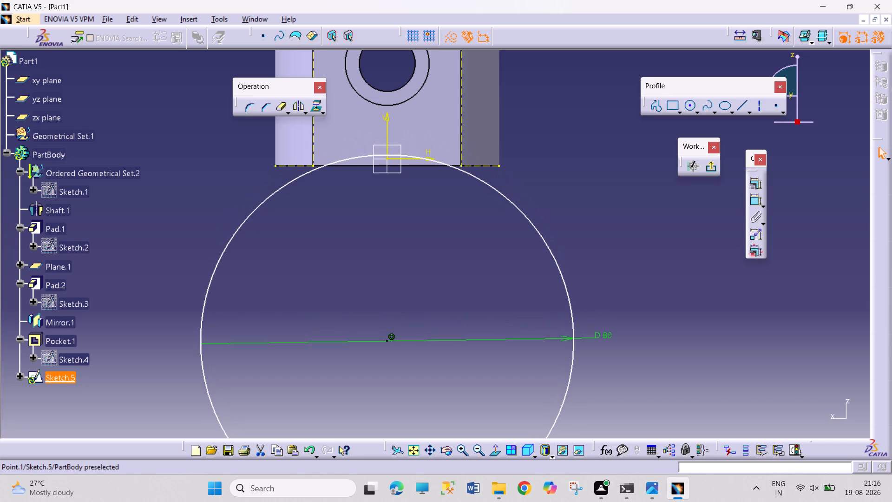
{"action": "left_click_drag", "start_coordinate": [400, 341], "coordinate": [401, 341]}
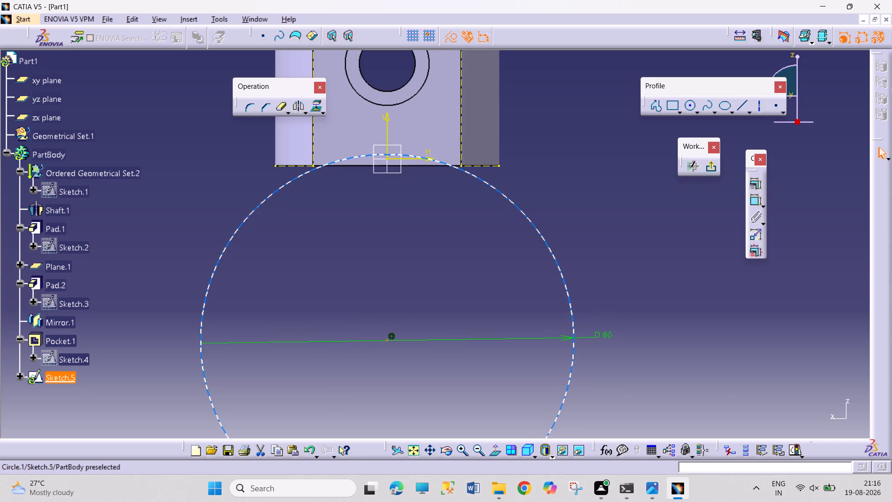
{"action": "left_click", "coordinate": [613, 311]}
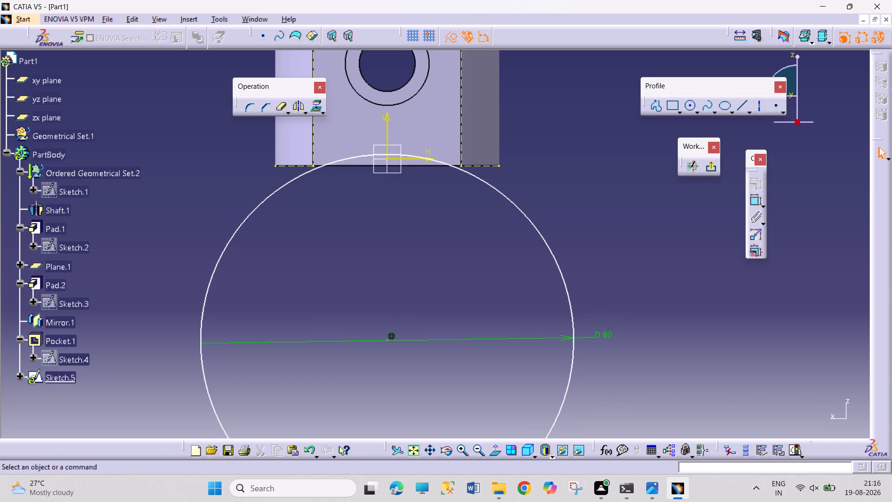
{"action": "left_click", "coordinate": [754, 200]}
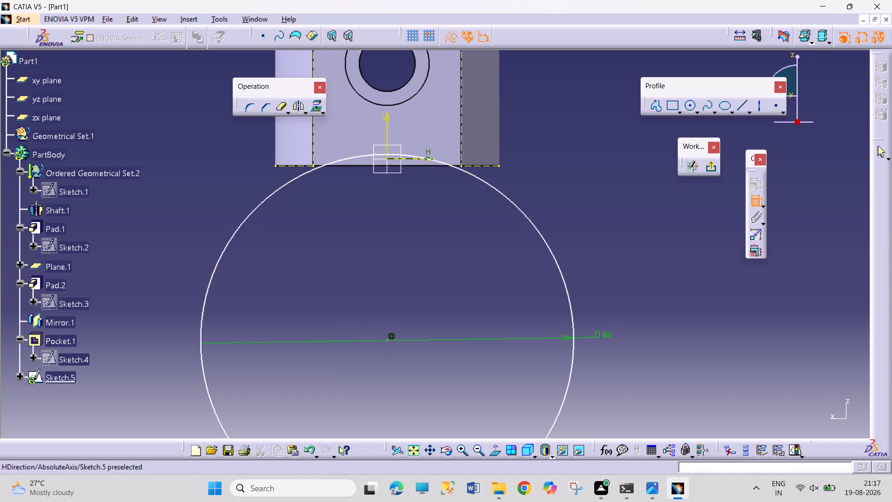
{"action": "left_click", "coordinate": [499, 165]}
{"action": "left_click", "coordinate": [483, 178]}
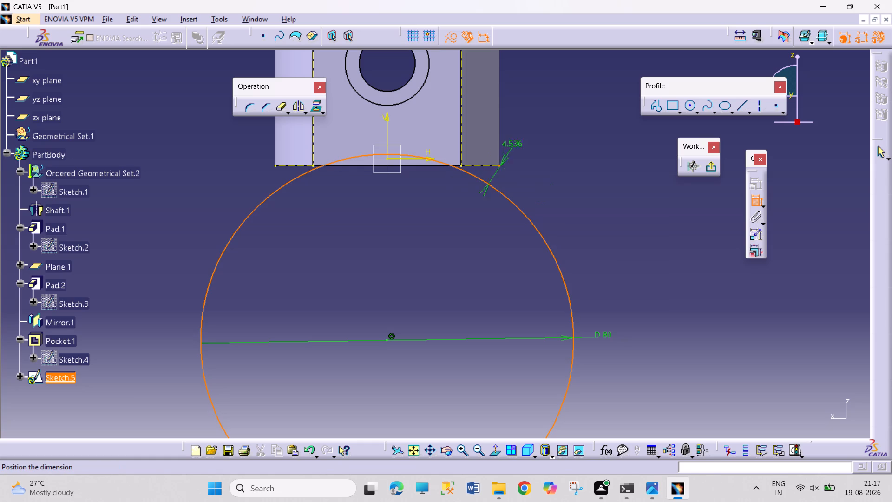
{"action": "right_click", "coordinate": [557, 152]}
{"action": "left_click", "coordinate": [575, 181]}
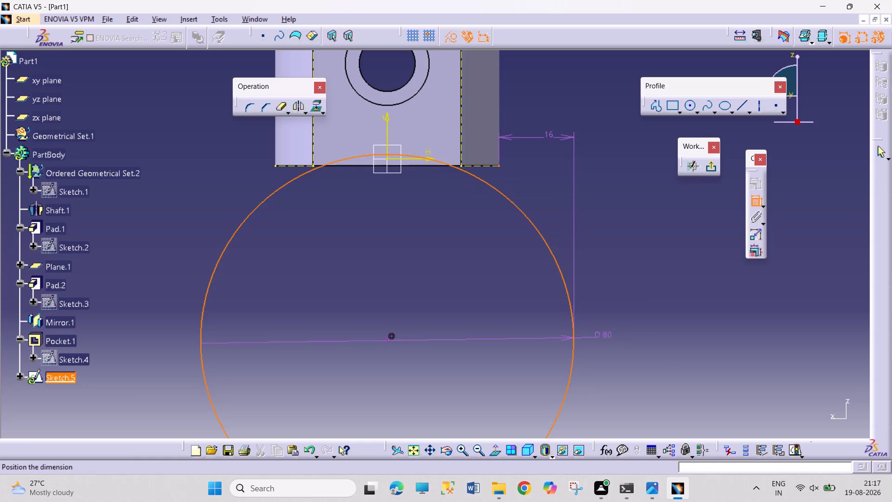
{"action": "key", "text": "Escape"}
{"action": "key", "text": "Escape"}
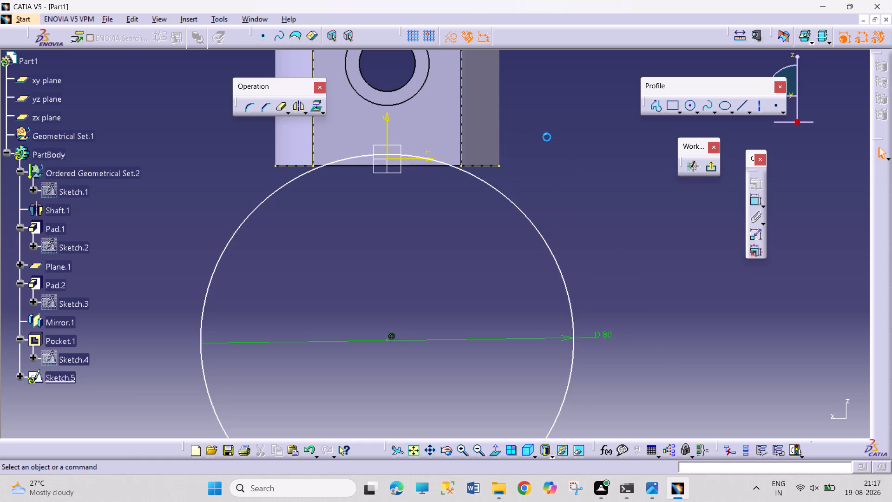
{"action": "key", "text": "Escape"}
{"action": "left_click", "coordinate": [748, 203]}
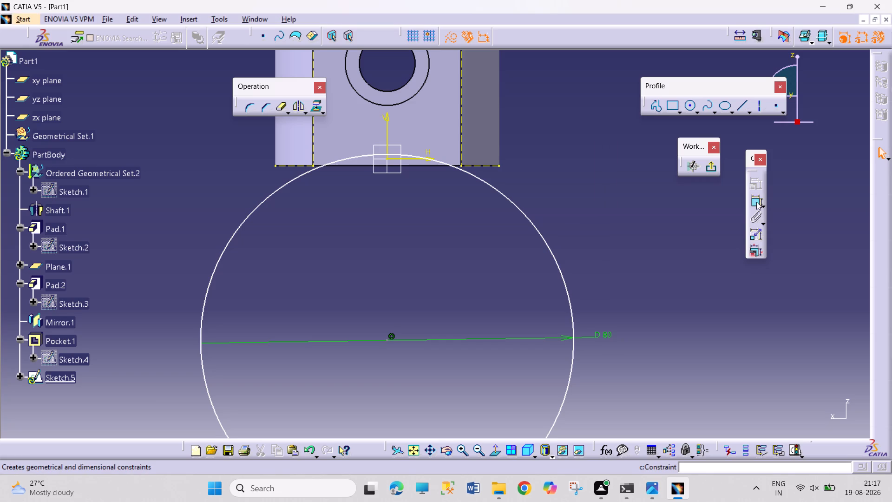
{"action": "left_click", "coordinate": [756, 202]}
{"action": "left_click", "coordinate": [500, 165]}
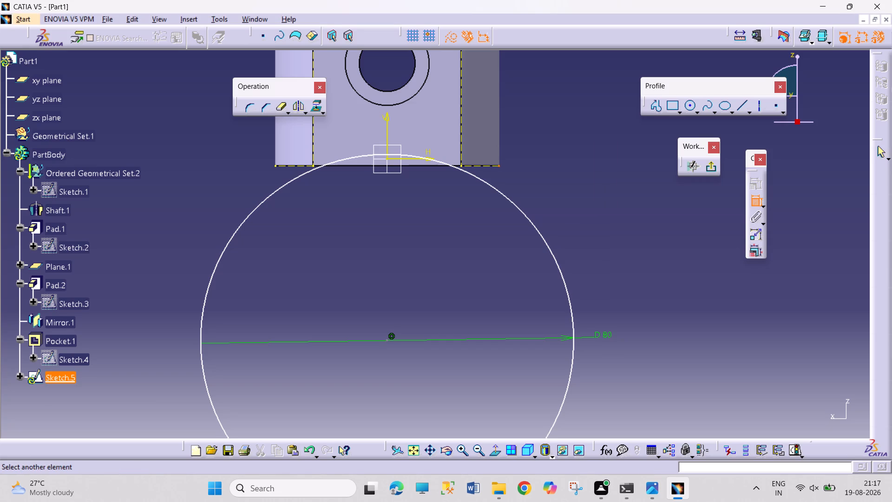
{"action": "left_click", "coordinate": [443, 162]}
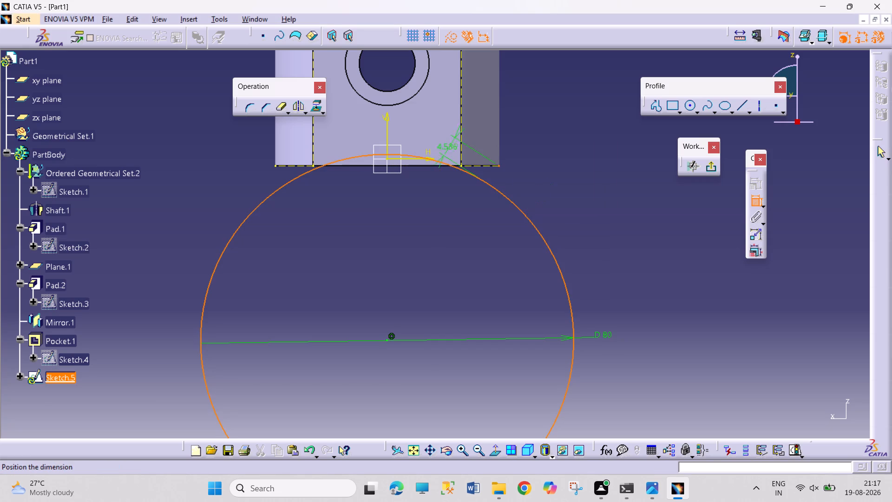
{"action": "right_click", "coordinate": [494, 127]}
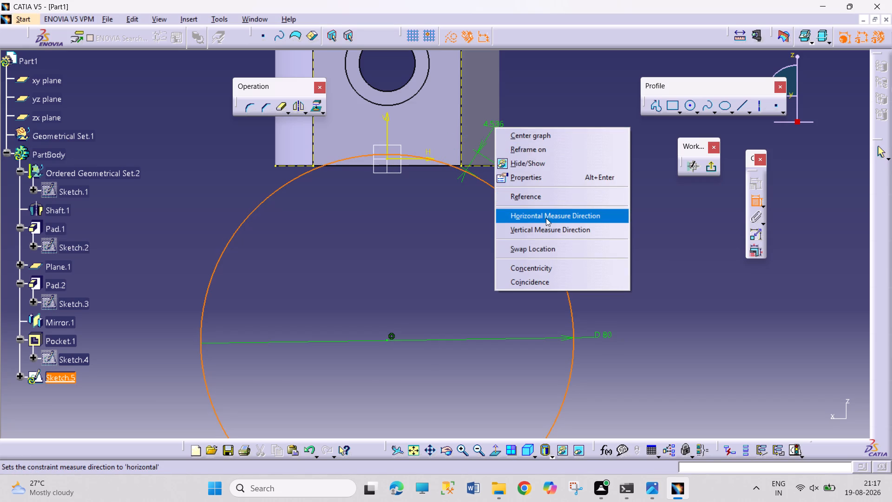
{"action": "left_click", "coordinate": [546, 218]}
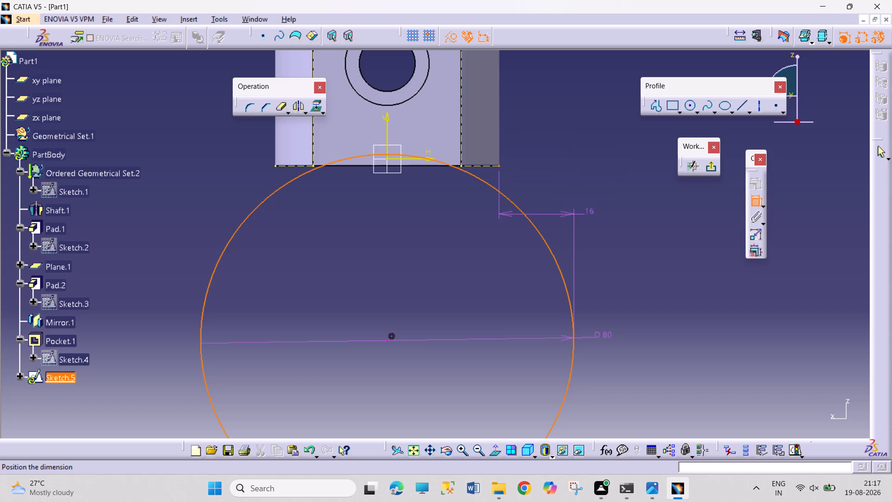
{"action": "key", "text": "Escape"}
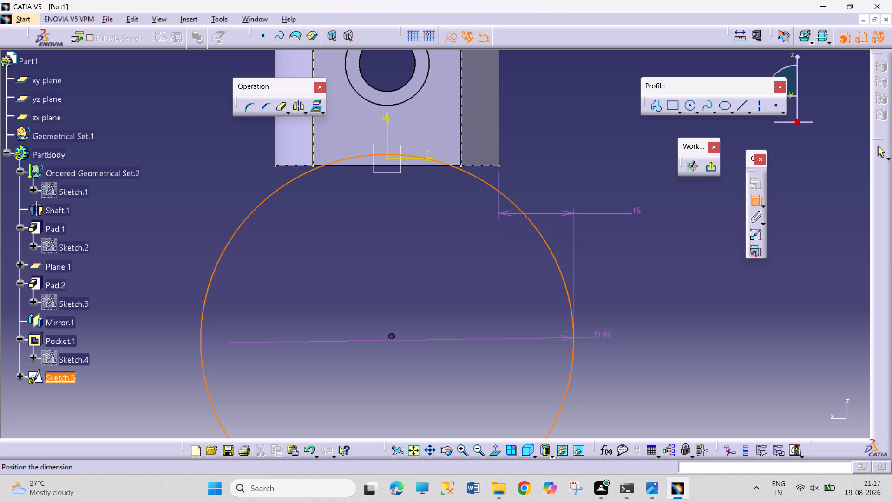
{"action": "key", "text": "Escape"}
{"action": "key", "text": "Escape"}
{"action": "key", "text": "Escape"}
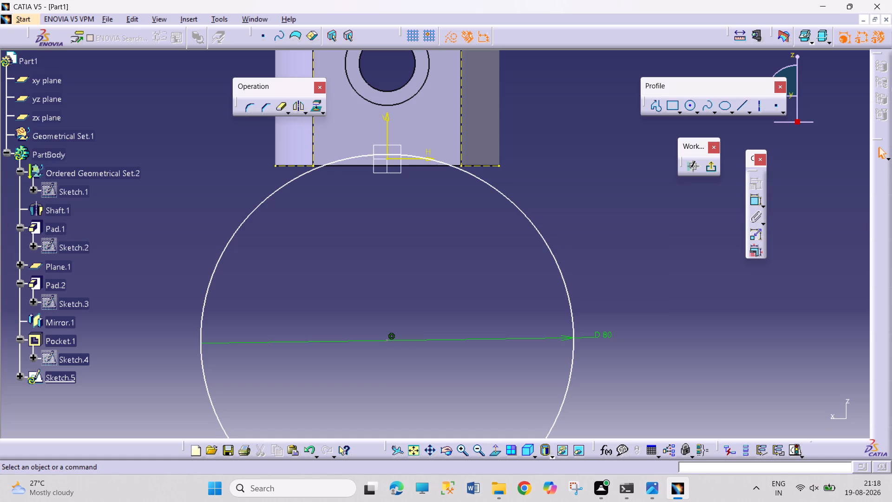
Move the circle's centre slightly up the vertical axis so its arc crosses the bottom edge just outside the flat boss face.
{"action": "left_click", "coordinate": [671, 302]}
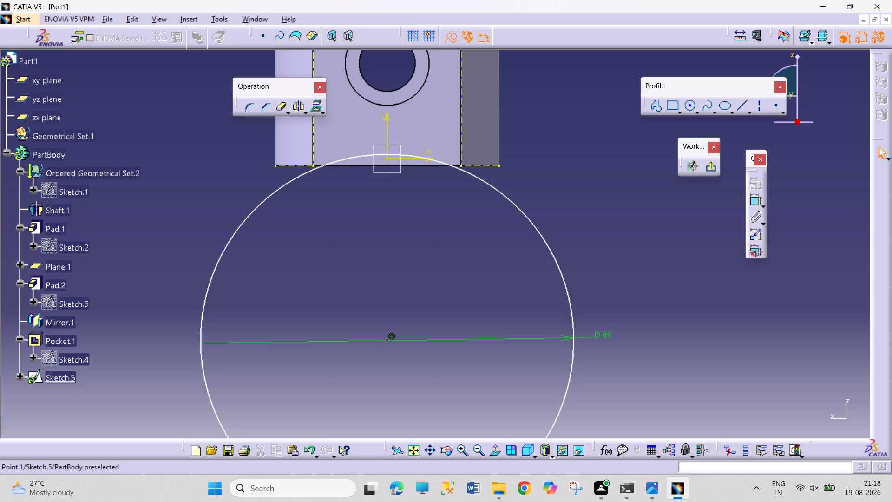
{"action": "left_click_drag", "start_coordinate": [386, 343], "coordinate": [387, 336]}
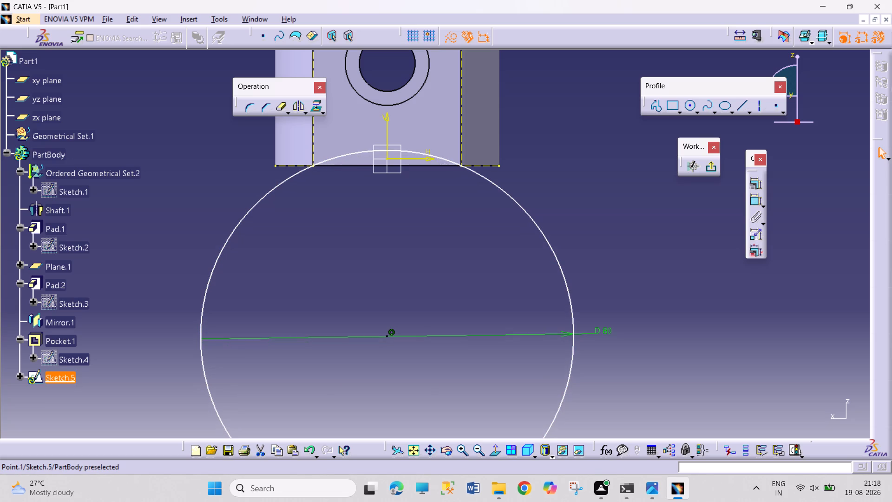
{"action": "left_click_drag", "start_coordinate": [387, 336], "coordinate": [384, 327]}
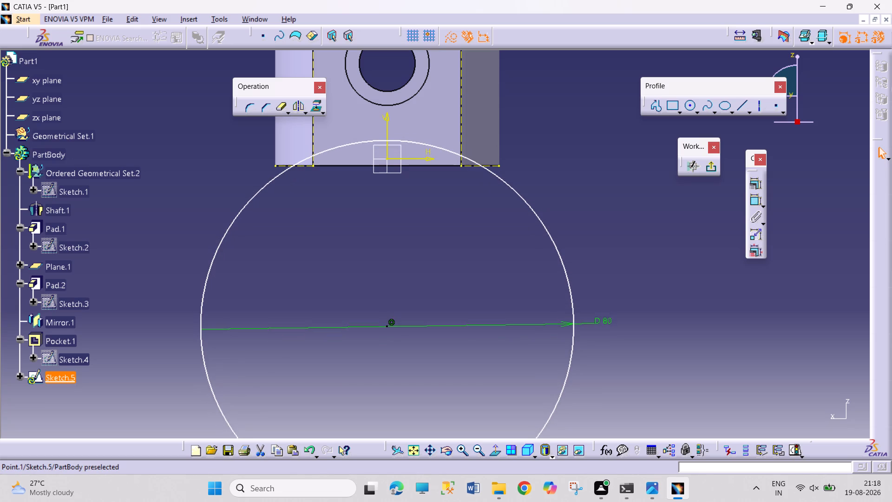
{"action": "left_click_drag", "start_coordinate": [384, 327], "coordinate": [383, 332]}
{"action": "left_click", "coordinate": [662, 266]}
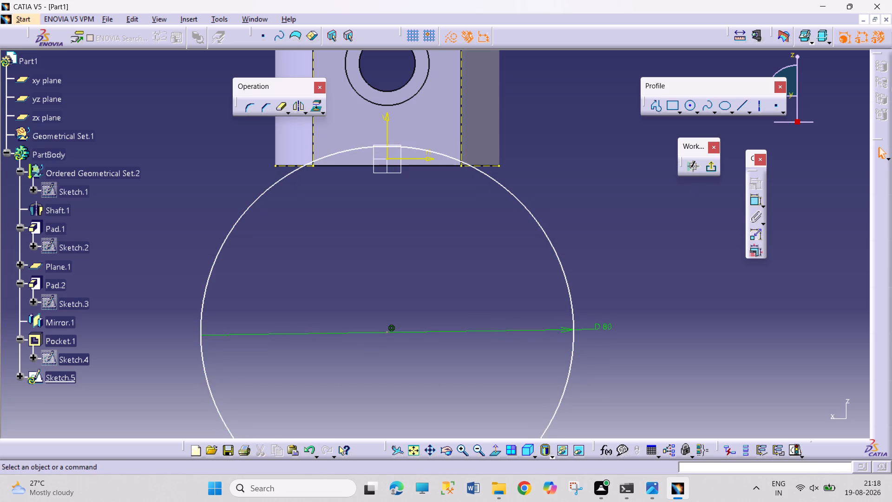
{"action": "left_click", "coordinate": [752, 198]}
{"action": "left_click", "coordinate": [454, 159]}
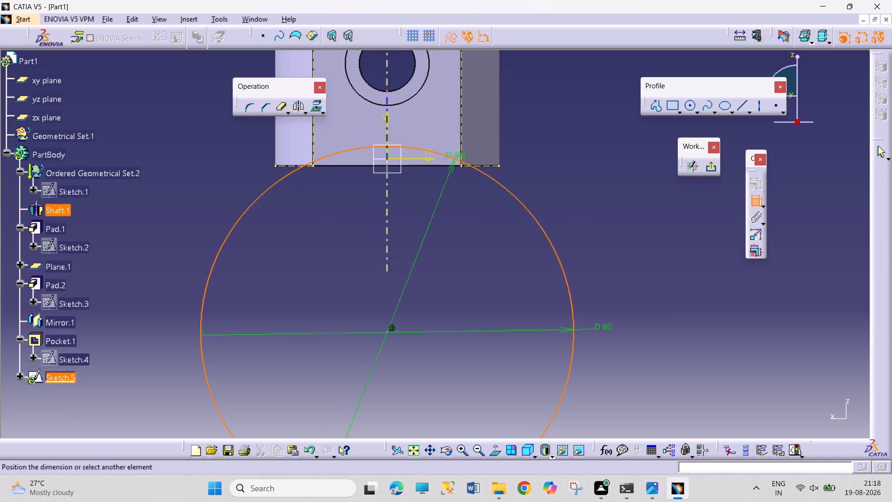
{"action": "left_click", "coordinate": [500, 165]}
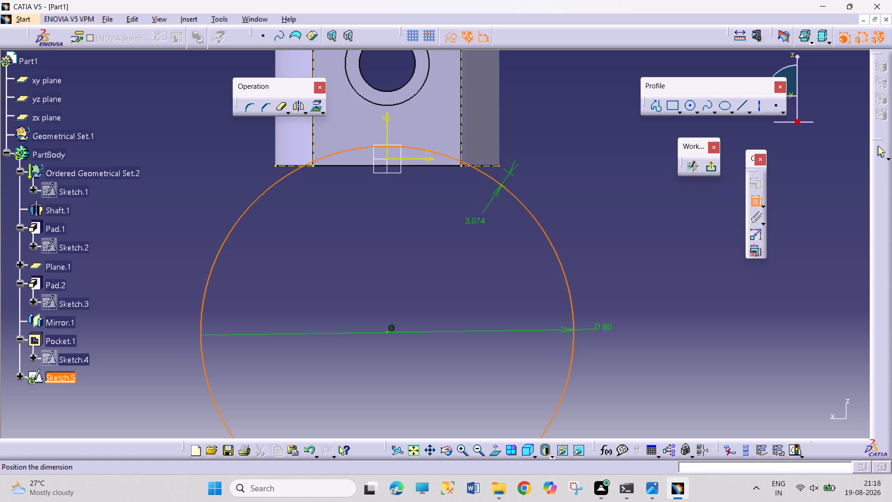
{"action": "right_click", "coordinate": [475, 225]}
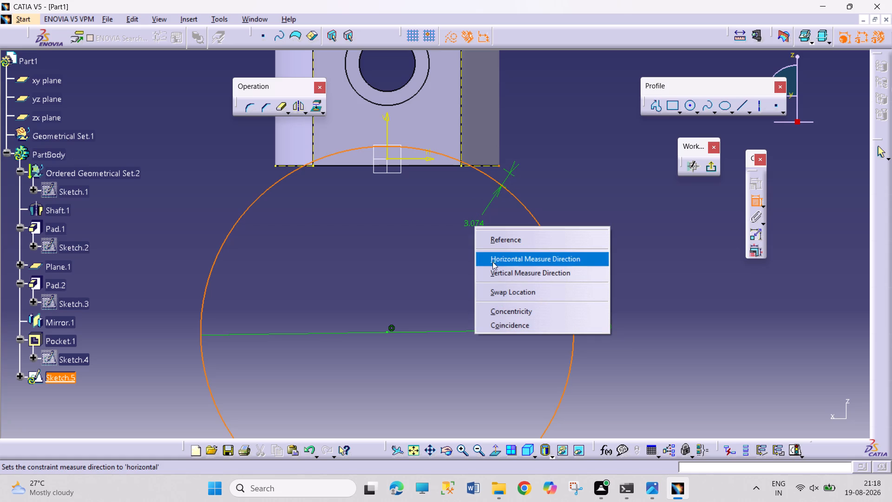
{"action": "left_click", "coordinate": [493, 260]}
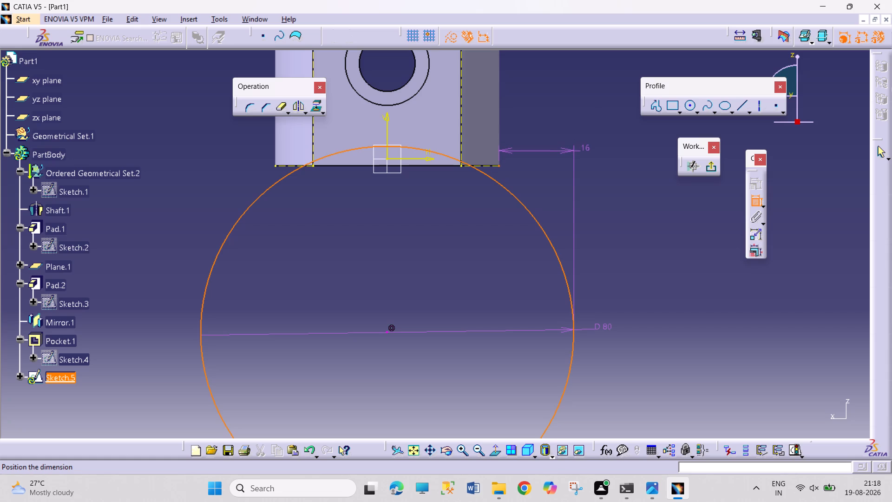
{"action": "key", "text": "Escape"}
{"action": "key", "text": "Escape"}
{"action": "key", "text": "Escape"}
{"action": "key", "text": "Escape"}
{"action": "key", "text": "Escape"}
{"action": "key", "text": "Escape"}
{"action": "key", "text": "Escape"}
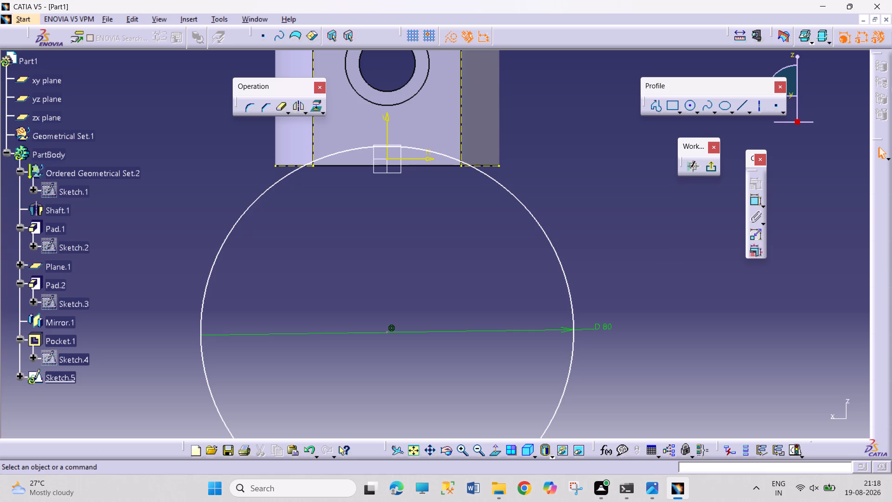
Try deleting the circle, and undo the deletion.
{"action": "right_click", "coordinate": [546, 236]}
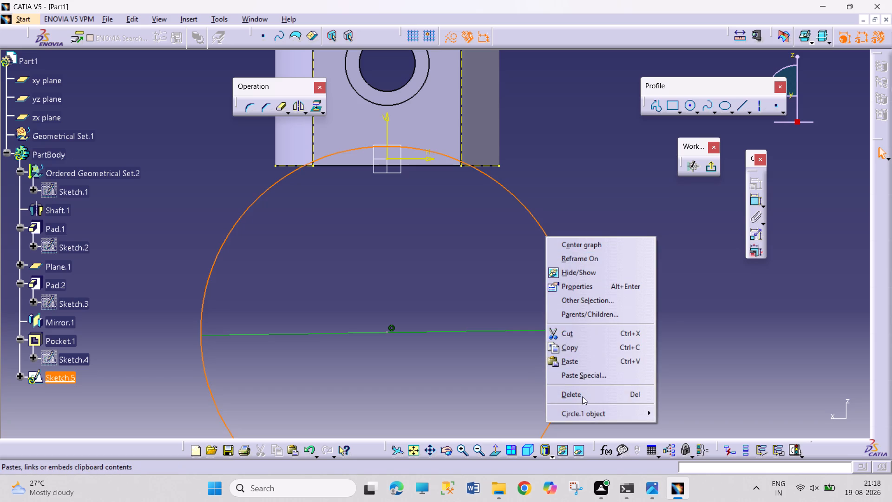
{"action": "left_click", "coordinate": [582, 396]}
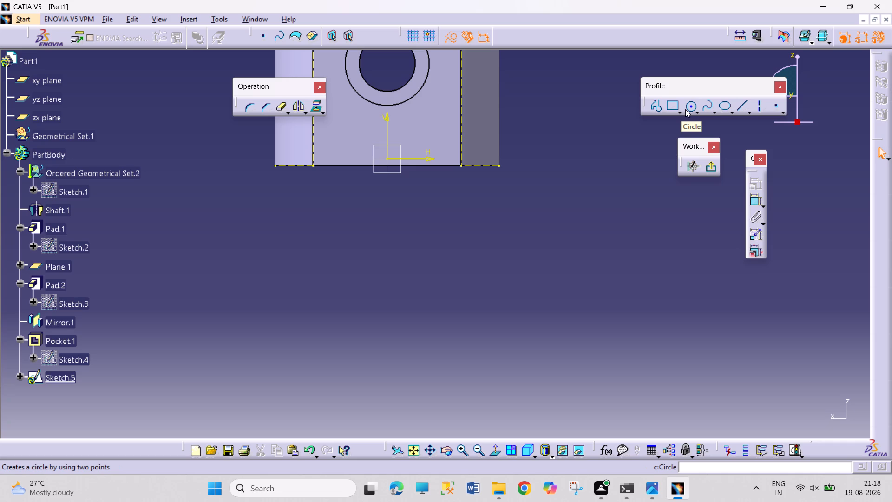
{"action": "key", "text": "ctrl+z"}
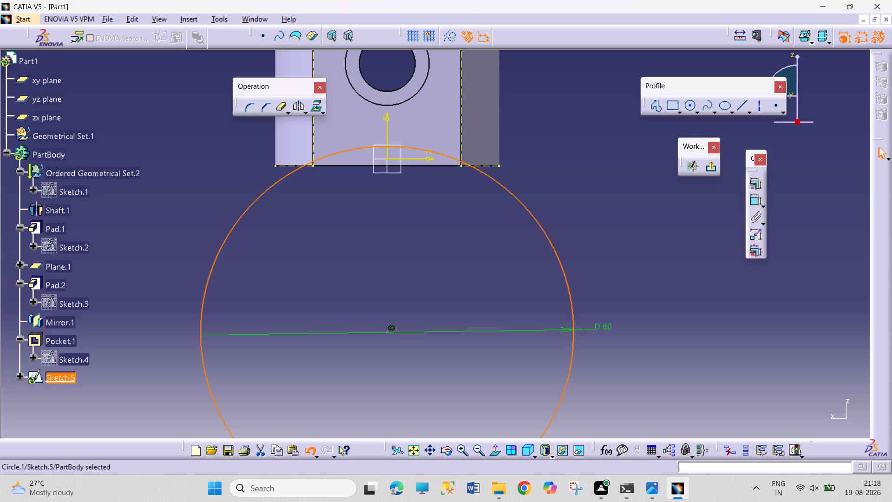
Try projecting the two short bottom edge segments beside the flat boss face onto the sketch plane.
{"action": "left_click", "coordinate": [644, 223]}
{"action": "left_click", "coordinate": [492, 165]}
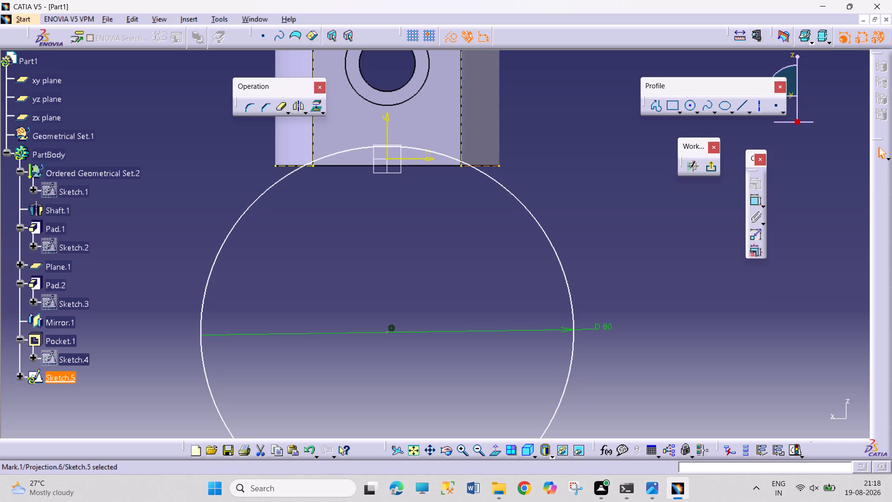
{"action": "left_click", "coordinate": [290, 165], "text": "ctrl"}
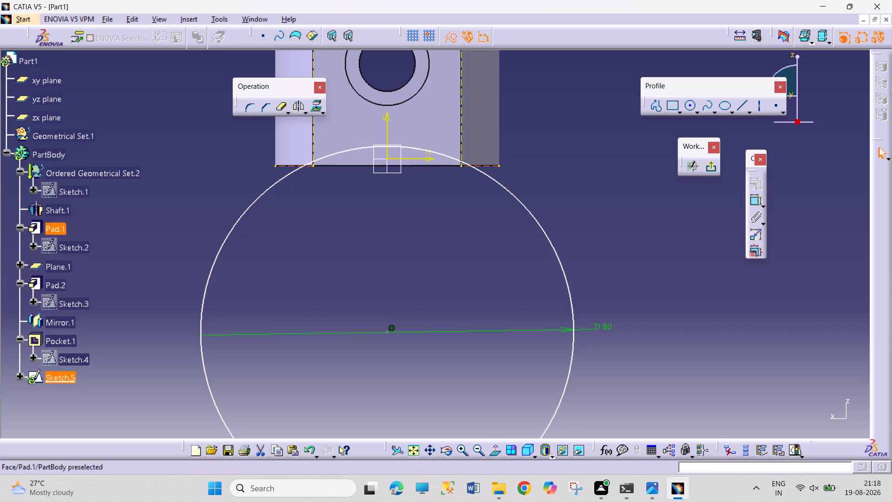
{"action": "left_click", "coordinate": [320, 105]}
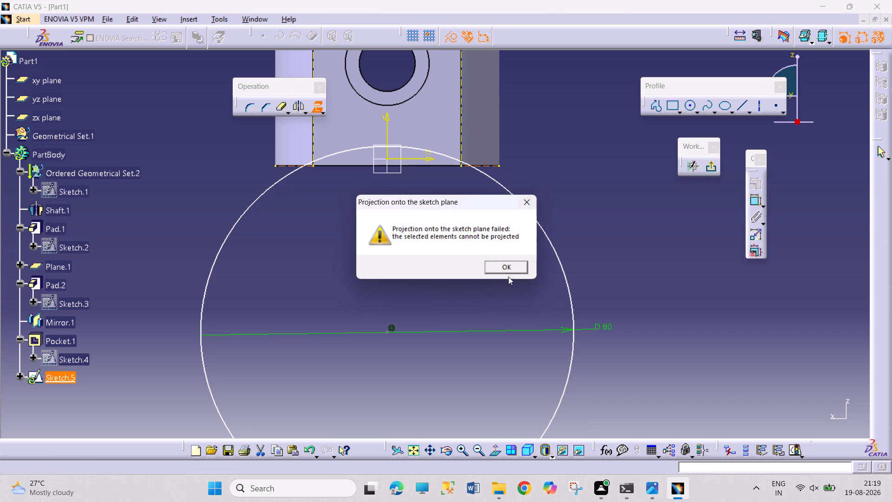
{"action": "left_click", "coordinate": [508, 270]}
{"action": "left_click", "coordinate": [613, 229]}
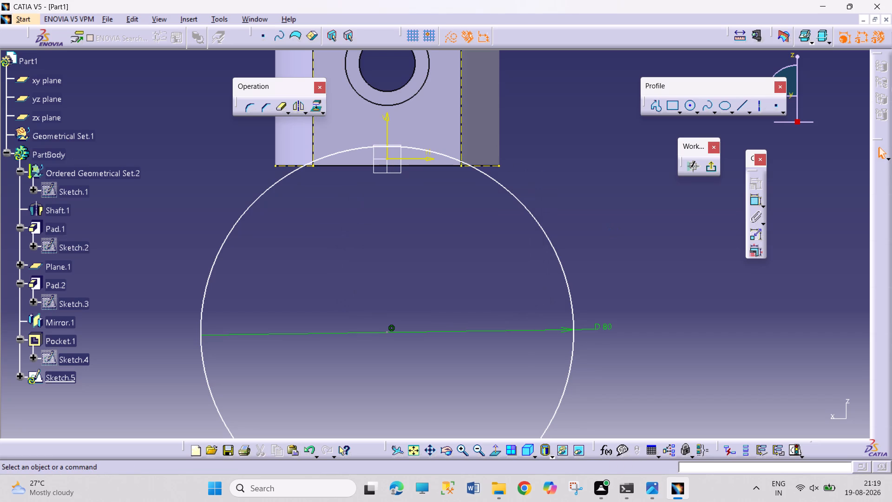
Undo the sketch edits back through the circle's centre moves, 80 mm diameter, construction edges and 5 mm edge offset.
{"action": "key", "text": "ctrl+z"}
{"action": "key", "text": "ctrl+z"}
{"action": "key", "text": "ctrl+z"}
{"action": "key", "text": "ctrl+z"}
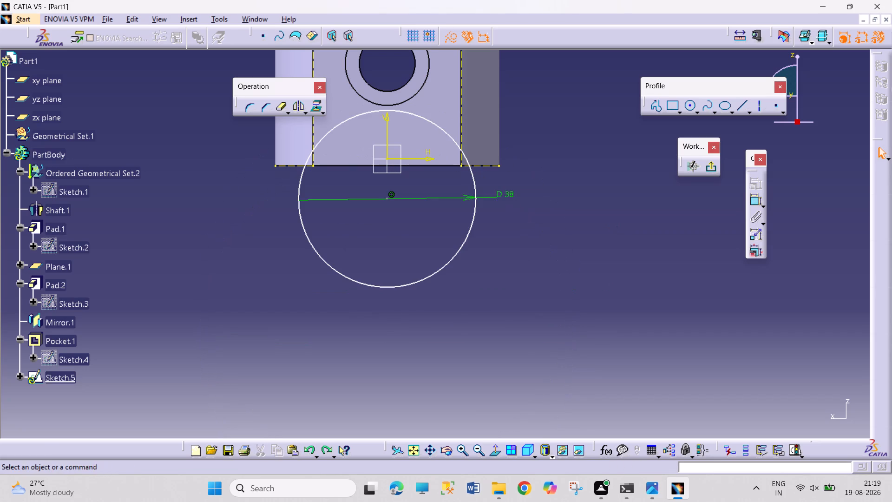
{"action": "key", "text": "ctrl+z"}
{"action": "key", "text": "ctrl+z"}
{"action": "key", "text": "ctrl+z"}
{"action": "key", "text": "ctrl+z"}
{"action": "key", "text": "ctrl+z"}
{"action": "key", "text": "ctrl+z"}
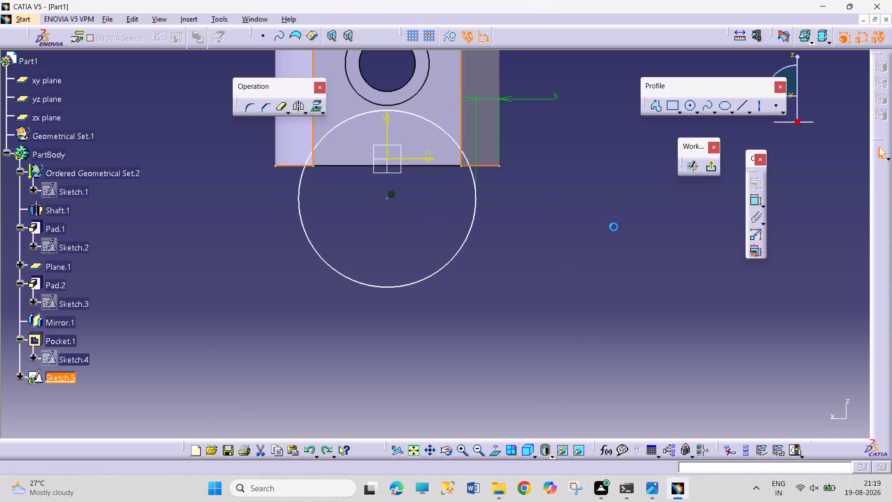
{"action": "left_click", "coordinate": [614, 227]}
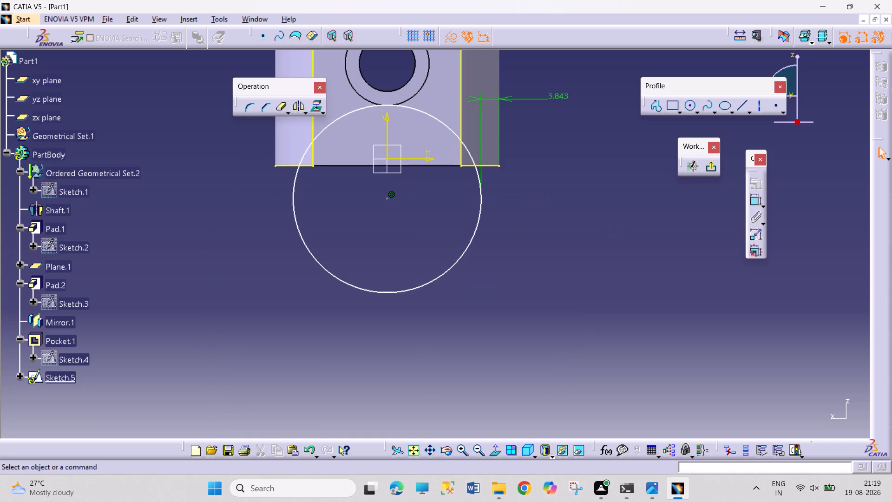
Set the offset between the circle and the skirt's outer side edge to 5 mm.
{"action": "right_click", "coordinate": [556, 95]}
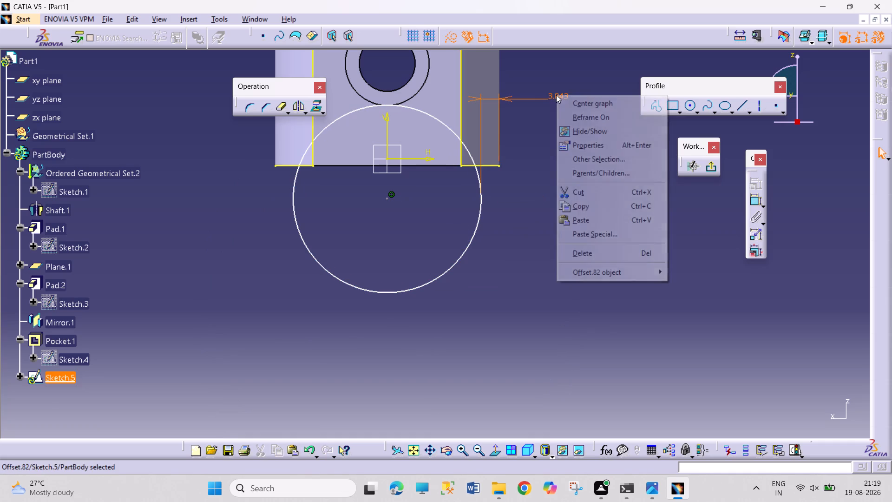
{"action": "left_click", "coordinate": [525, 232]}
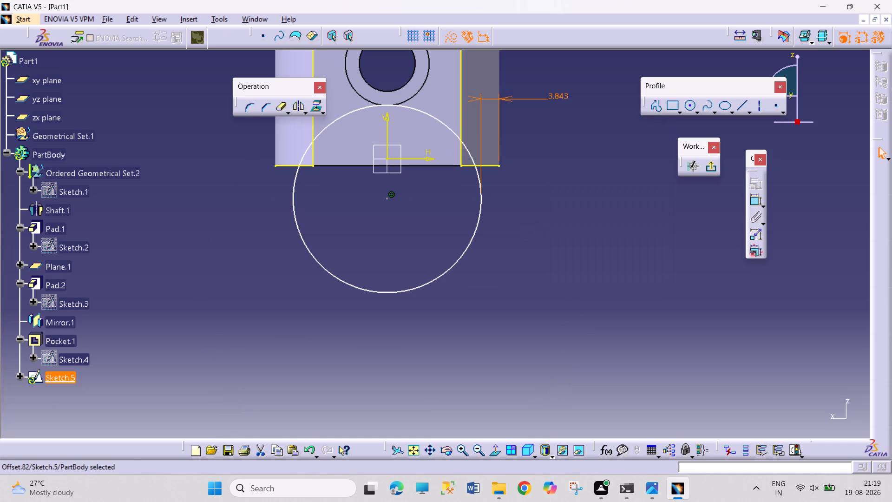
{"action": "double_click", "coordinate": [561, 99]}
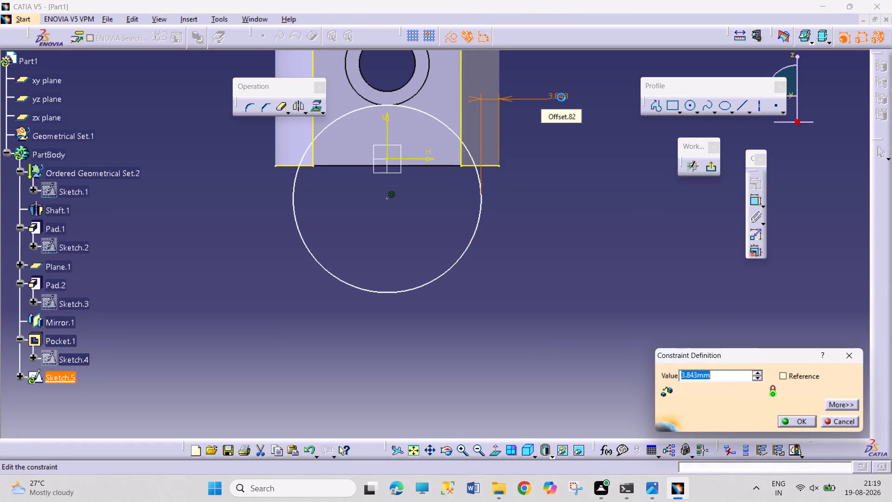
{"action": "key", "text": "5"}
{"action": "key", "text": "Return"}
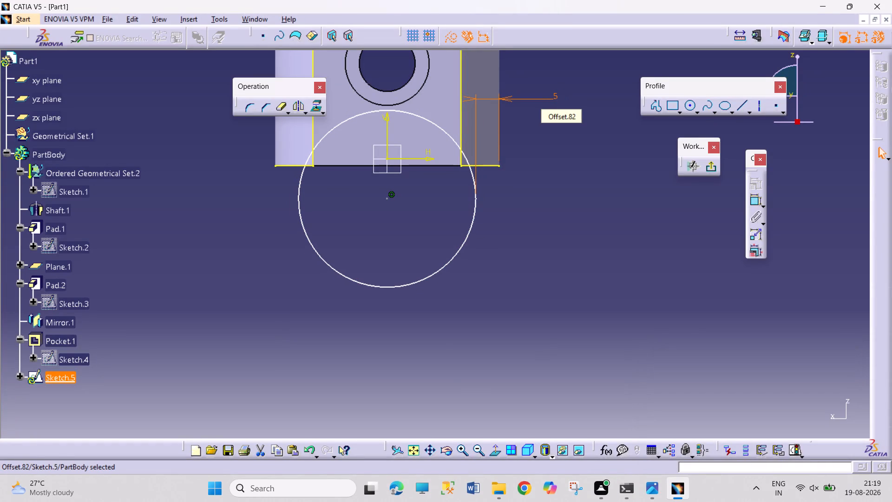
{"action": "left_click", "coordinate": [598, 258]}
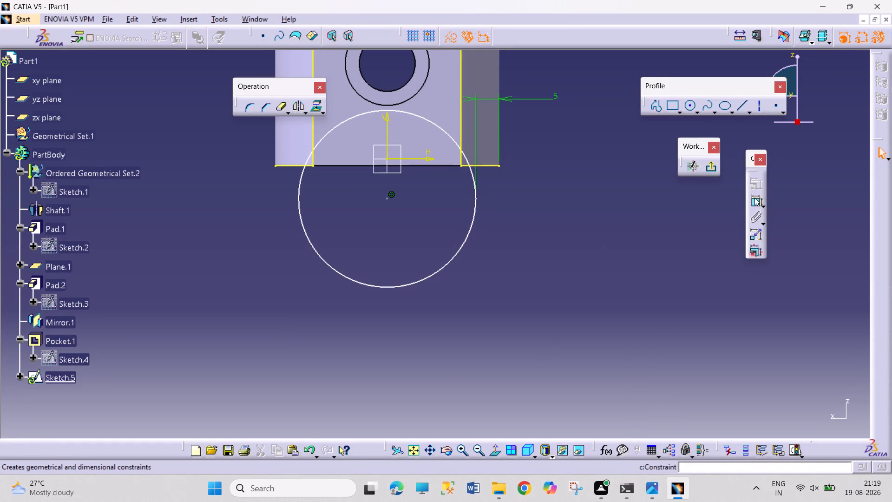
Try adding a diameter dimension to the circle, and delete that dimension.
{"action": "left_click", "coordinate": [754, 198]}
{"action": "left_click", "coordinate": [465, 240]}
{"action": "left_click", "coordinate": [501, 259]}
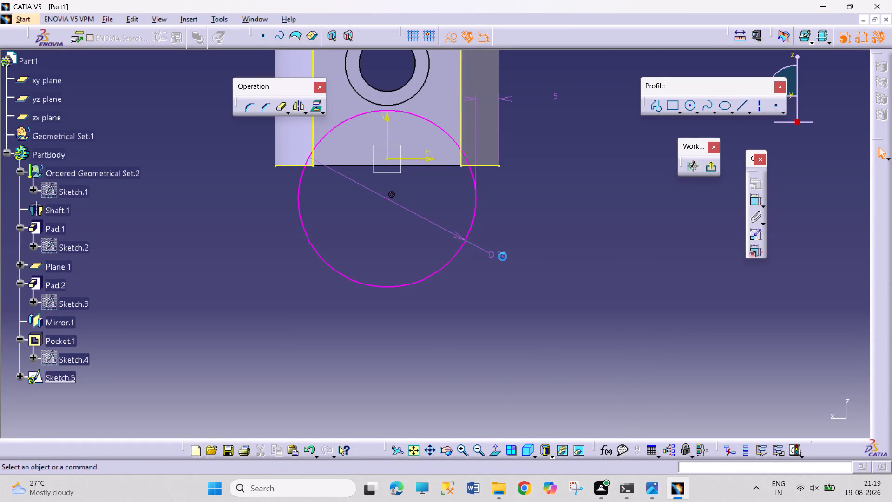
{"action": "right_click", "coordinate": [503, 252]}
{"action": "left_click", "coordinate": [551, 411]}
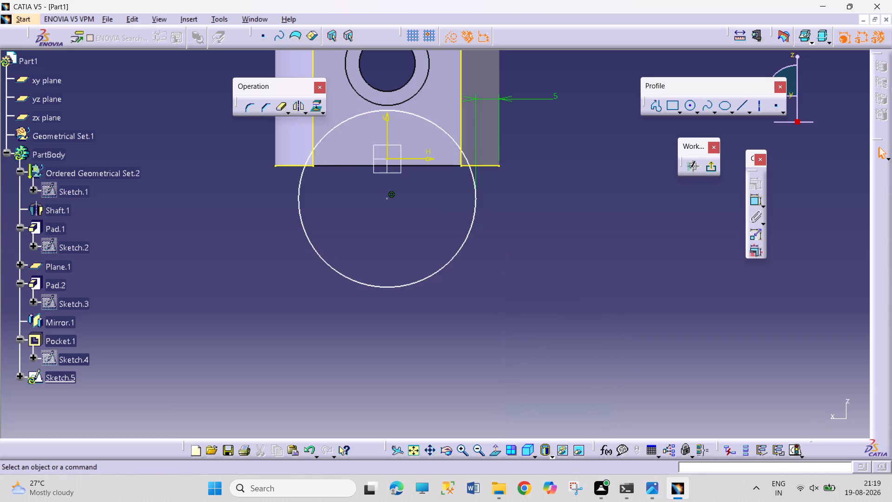
Delete the 5 mm offset dimension between the circle and the skirt's outer side edge.
{"action": "right_click", "coordinate": [551, 93]}
{"action": "right_click", "coordinate": [558, 100]}
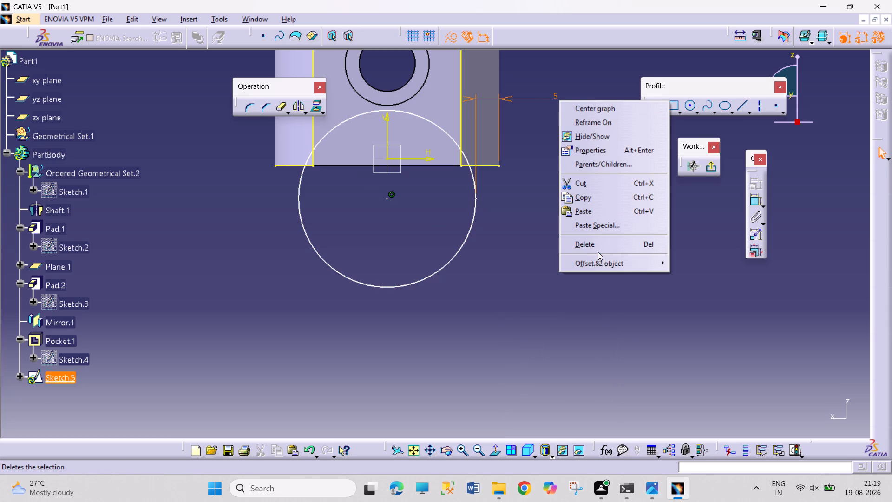
{"action": "left_click", "coordinate": [598, 252]}
{"action": "left_click", "coordinate": [597, 246]}
Dimension the circle's diameter and set it to 80 mm.
{"action": "left_click", "coordinate": [749, 194]}
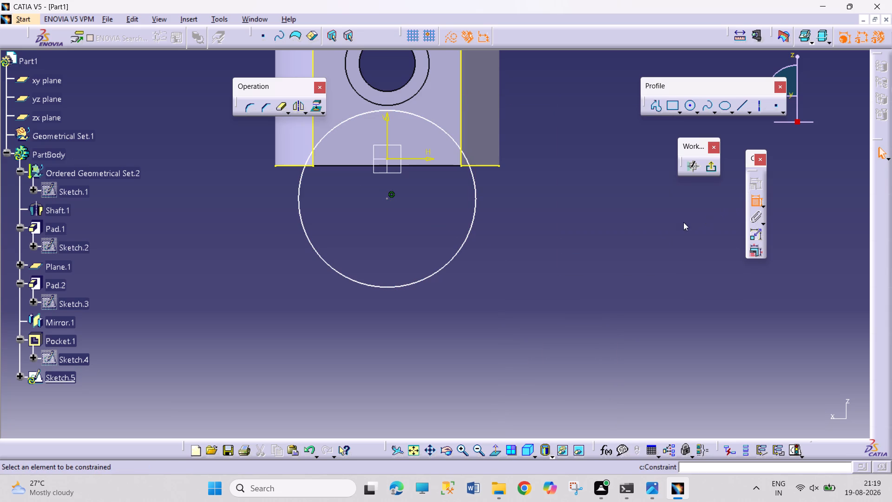
{"action": "left_click", "coordinate": [462, 245]}
{"action": "left_click", "coordinate": [494, 277]}
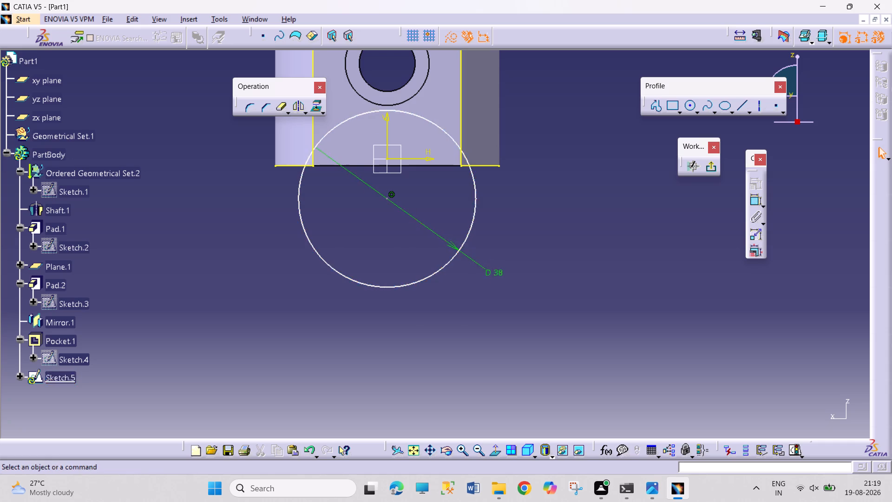
{"action": "double_click", "coordinate": [499, 273]}
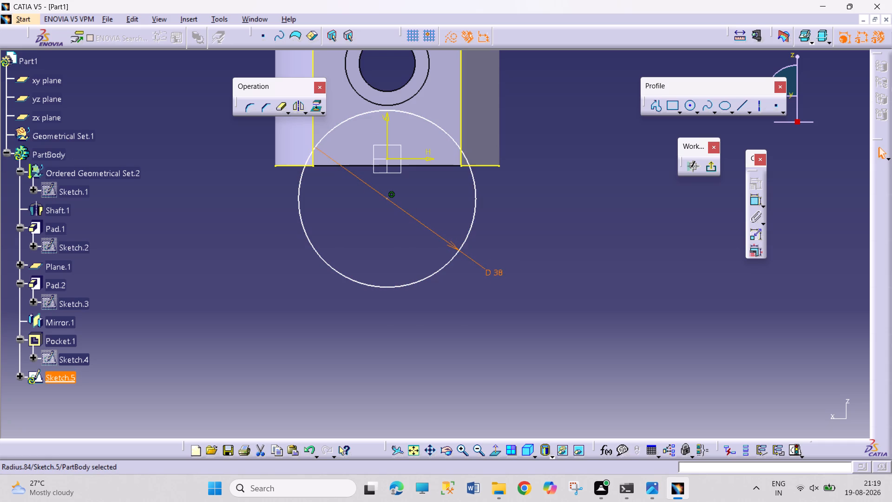
{"action": "double_click", "coordinate": [498, 272]}
{"action": "type", "text": "80"}
{"action": "key", "text": "Return"}
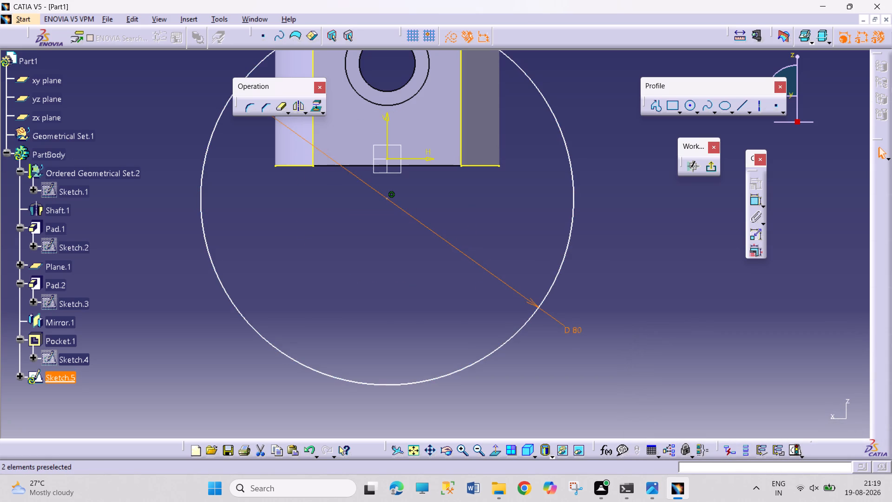
Move the circle's centre down along the vertical axis until only its top arc crosses the skirt's bottom edge.
{"action": "left_click_drag", "start_coordinate": [387, 201], "coordinate": [386, 328]}
{"action": "left_click", "coordinate": [627, 286]}
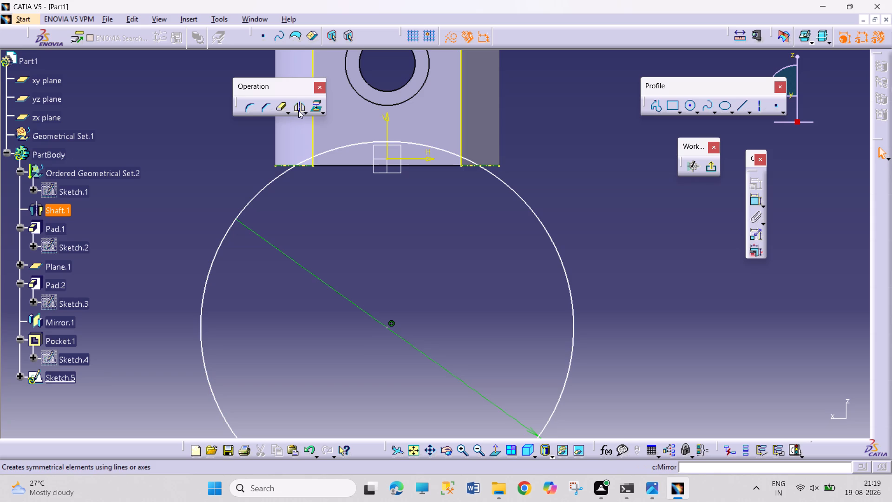
Quick Trim the portion of the circle below the skirt's bottom edge, leaving only the top arc.
{"action": "left_click", "coordinate": [281, 104]}
{"action": "left_click", "coordinate": [269, 184]}
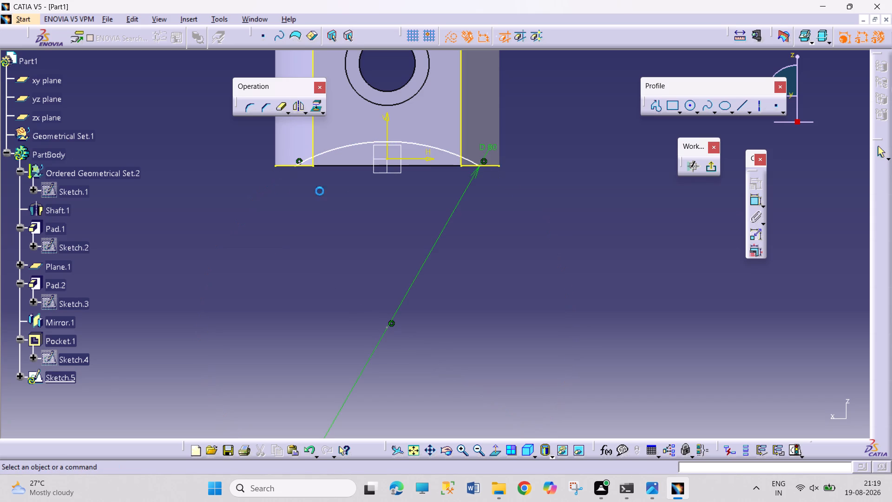
{"action": "left_click", "coordinate": [553, 191]}
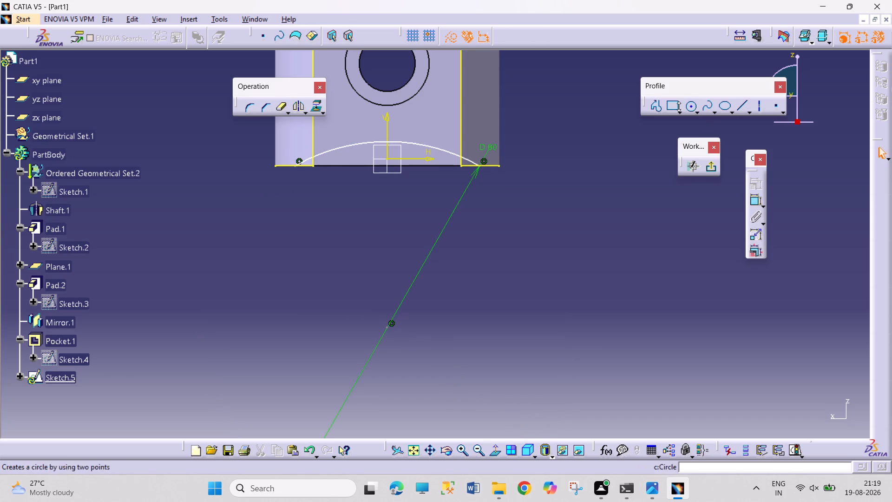
Dimension the gap between the arc's end point and the skirt's outer bottom corner, and set it to 5 mm.
{"action": "left_click", "coordinate": [756, 202]}
{"action": "left_click", "coordinate": [481, 165]}
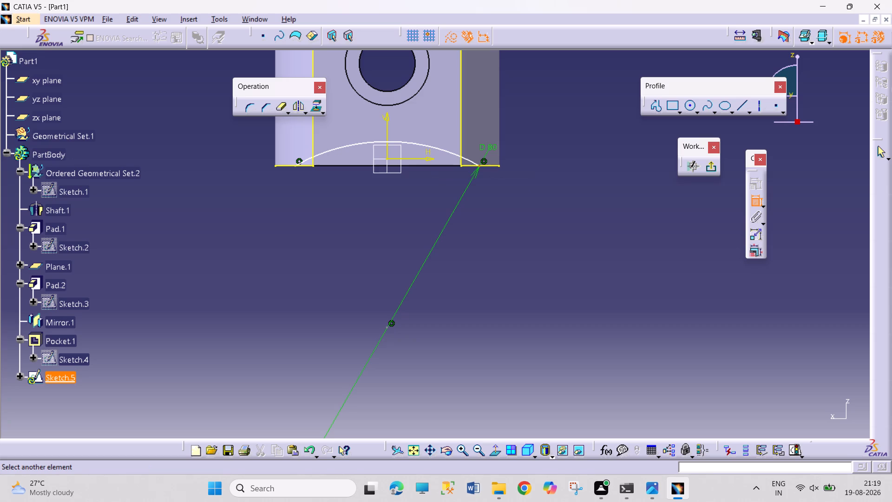
{"action": "left_click", "coordinate": [502, 165]}
{"action": "left_click", "coordinate": [535, 119]}
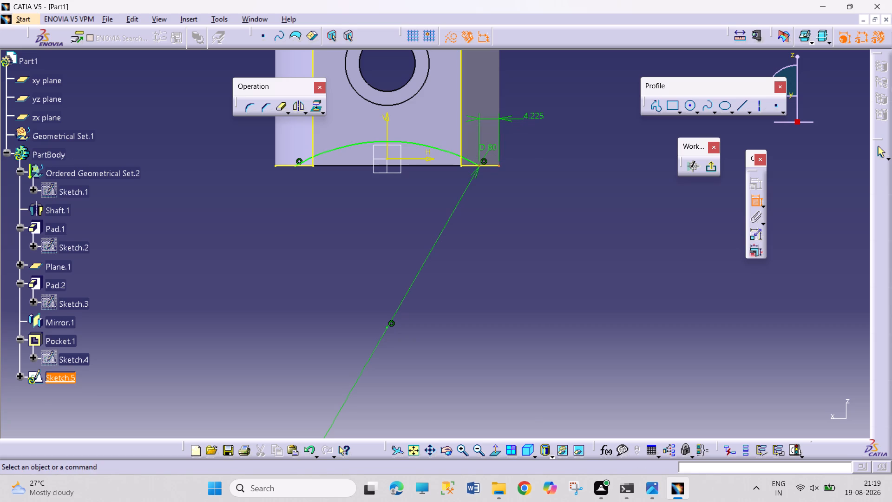
{"action": "double_click", "coordinate": [538, 116]}
{"action": "key", "text": "5"}
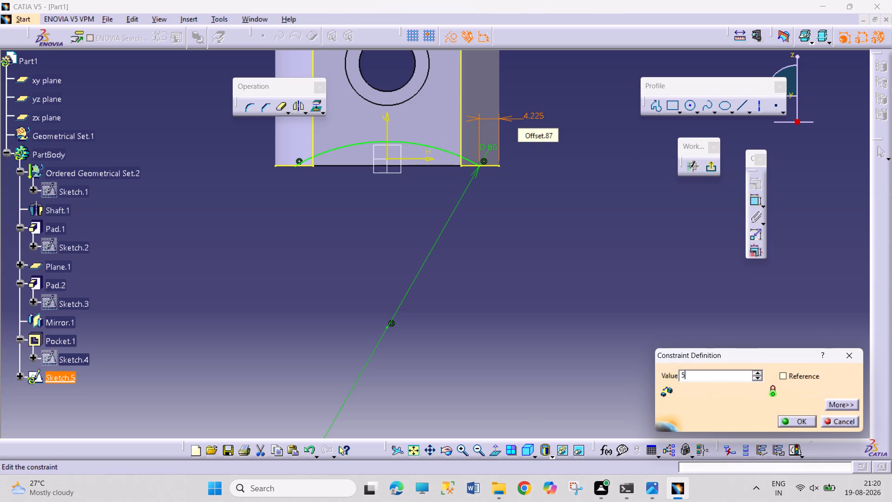
{"action": "key", "text": "Return"}
{"action": "left_click", "coordinate": [560, 179]}
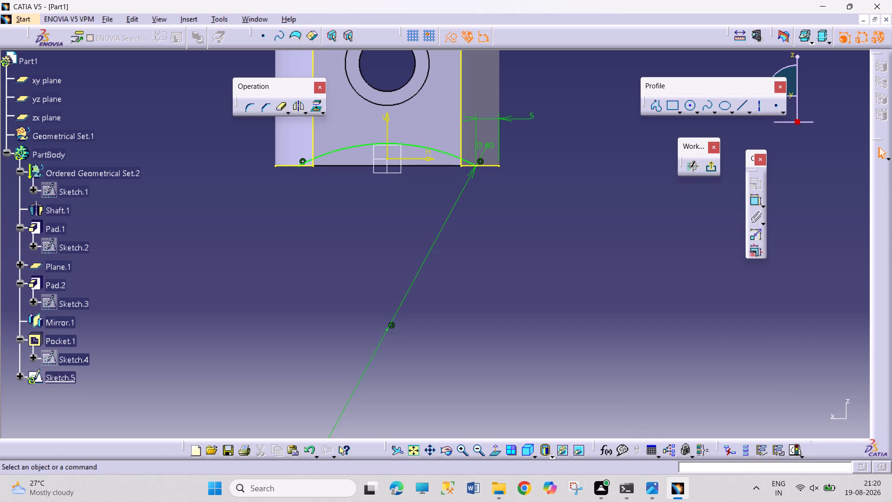
Convert the projected skirt bottom edges on both sides and the flat face's right side edge into construction elements.
{"action": "left_click", "coordinate": [488, 166]}
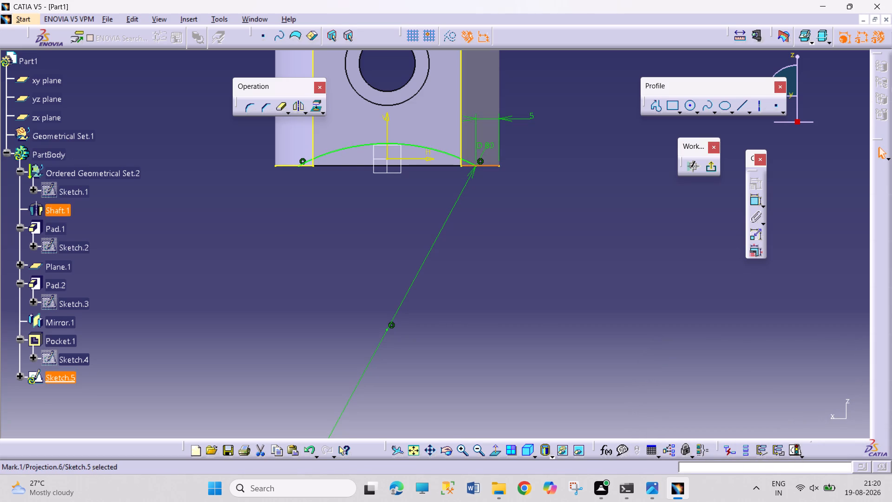
{"action": "left_click", "coordinate": [440, 40]}
{"action": "left_click", "coordinate": [449, 40]}
{"action": "left_click", "coordinate": [542, 91]}
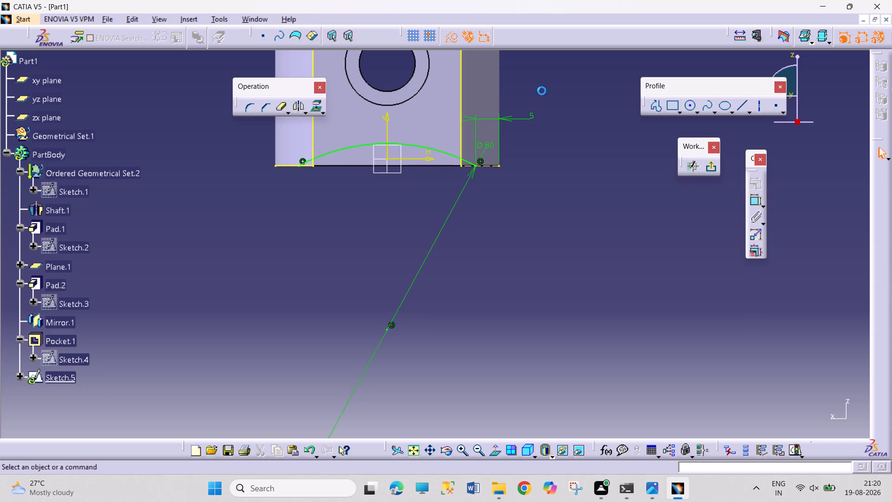
{"action": "left_click", "coordinate": [461, 93]}
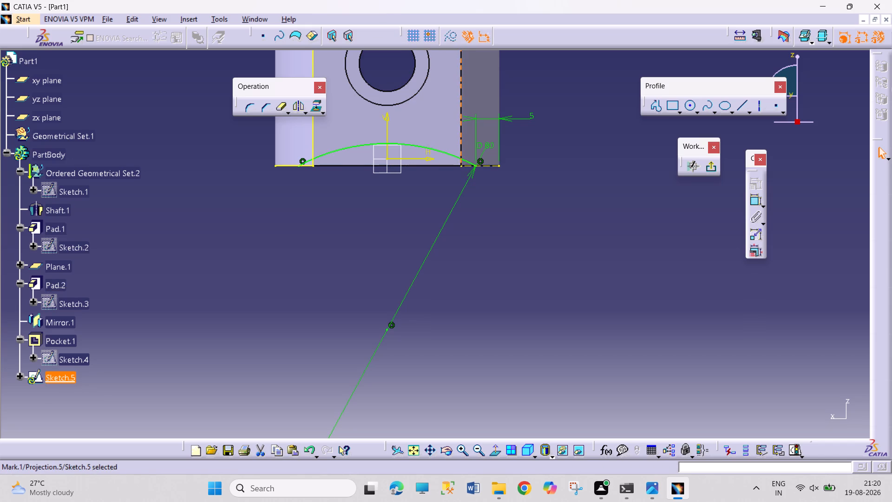
{"action": "left_click", "coordinate": [448, 38]}
{"action": "left_click", "coordinate": [552, 109]}
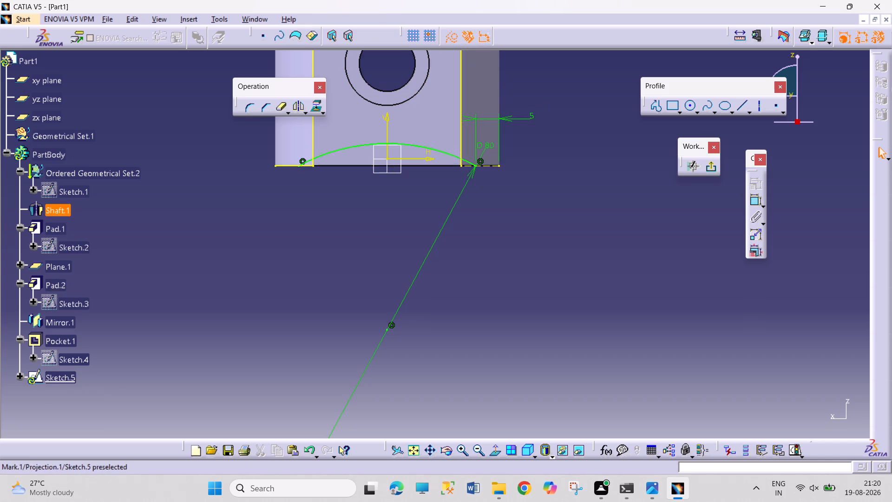
{"action": "left_click", "coordinate": [460, 89]}
{"action": "left_click", "coordinate": [536, 90]}
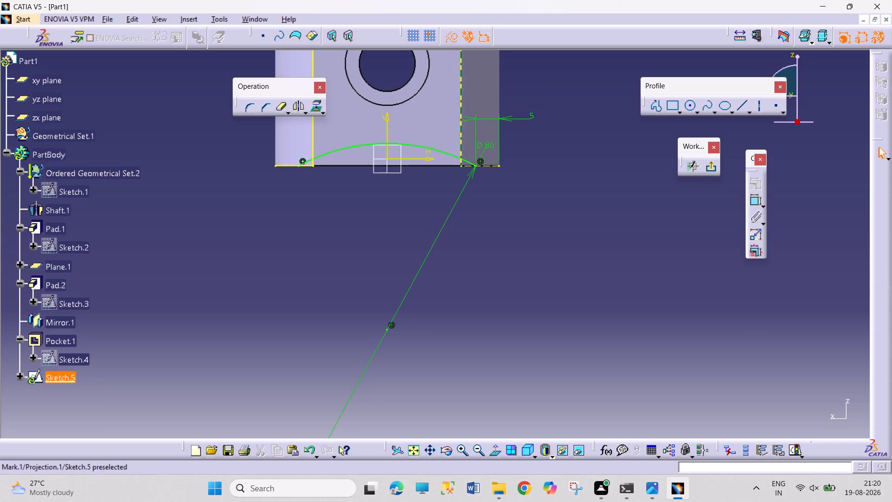
{"action": "left_click", "coordinate": [462, 67]}
{"action": "left_click", "coordinate": [445, 37]}
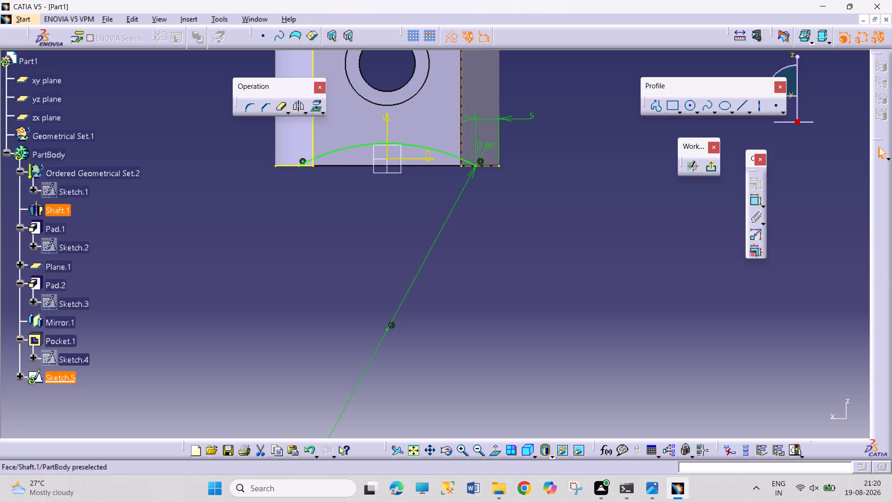
{"action": "left_click", "coordinate": [310, 124]}
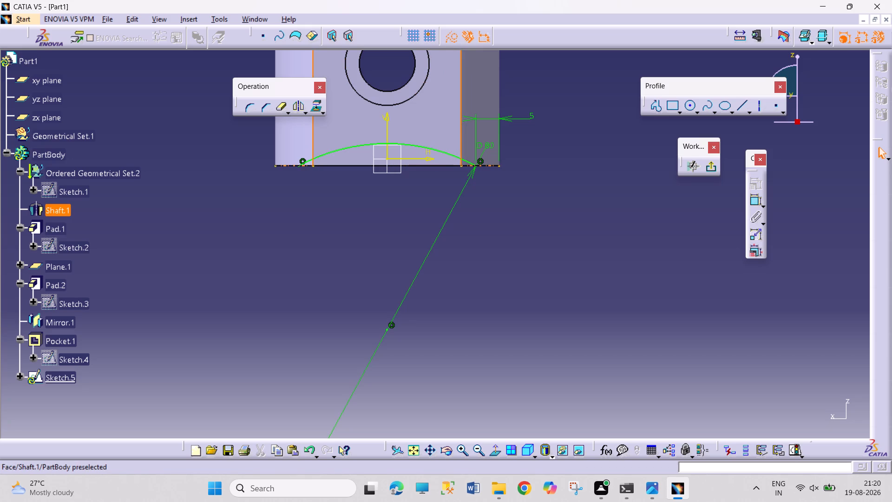
{"action": "left_click", "coordinate": [313, 125]}
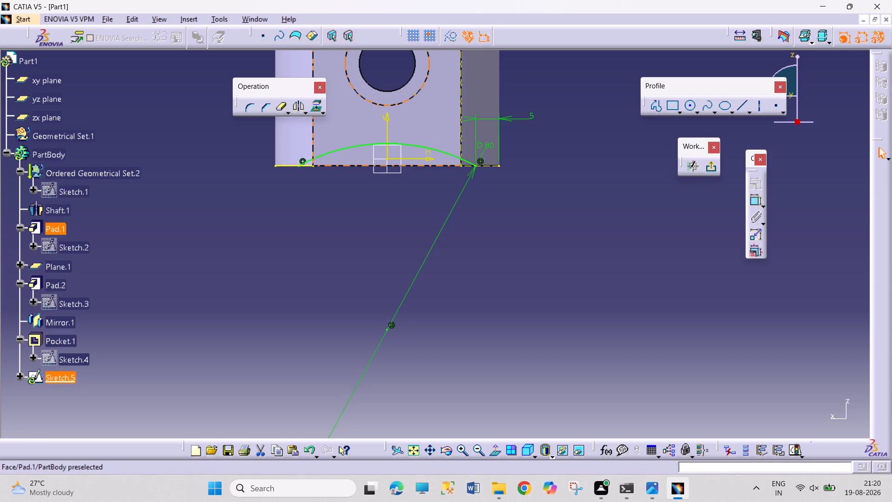
{"action": "left_click", "coordinate": [448, 36]}
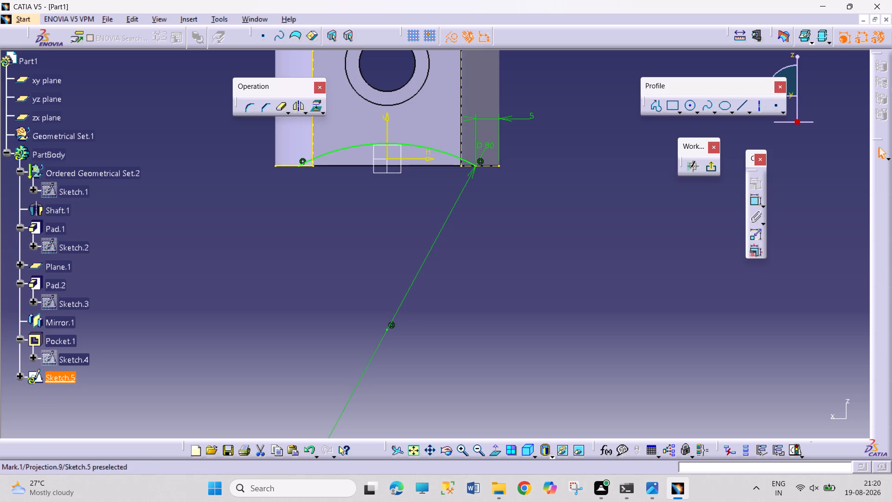
{"action": "left_click", "coordinate": [296, 165]}
{"action": "left_click", "coordinate": [449, 41]}
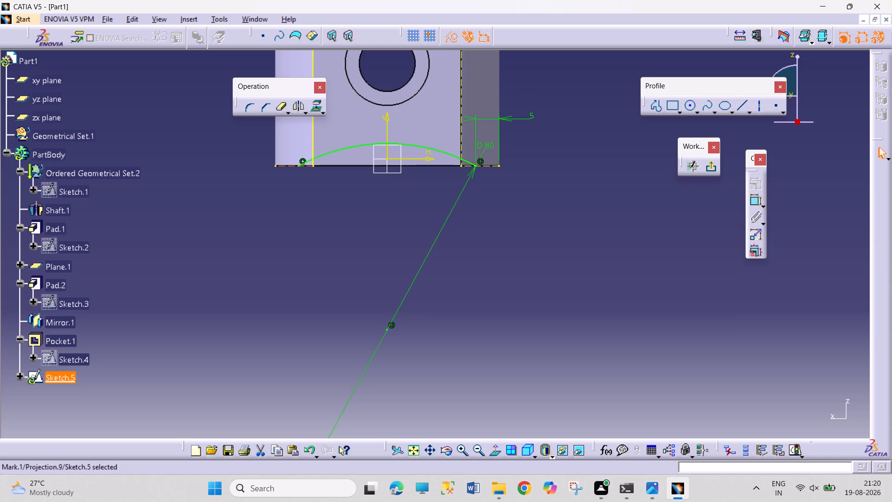
Convert the projected left side edge of the flat skirt face into a construction element.
{"action": "left_click", "coordinate": [578, 104]}
{"action": "middle_click_drag", "start_coordinate": [578, 104], "coordinate": [552, 165], "text": "ctrl"}
{"action": "middle_click", "coordinate": [547, 189], "text": "ctrl"}
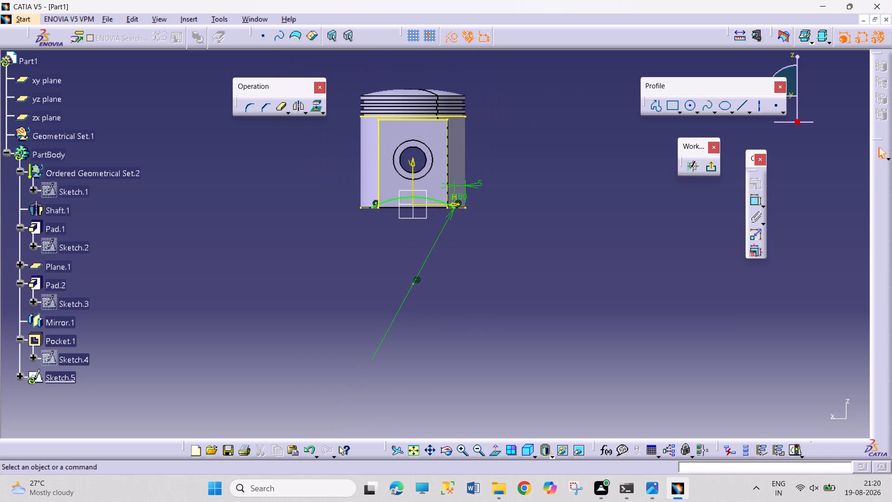
{"action": "middle_click_drag", "start_coordinate": [517, 131], "coordinate": [512, 95], "text": "ctrl"}
{"action": "middle_click_drag", "start_coordinate": [513, 109], "coordinate": [554, 238], "text": "ctrl"}
{"action": "middle_click_drag", "start_coordinate": [524, 226], "coordinate": [517, 145], "text": "ctrl"}
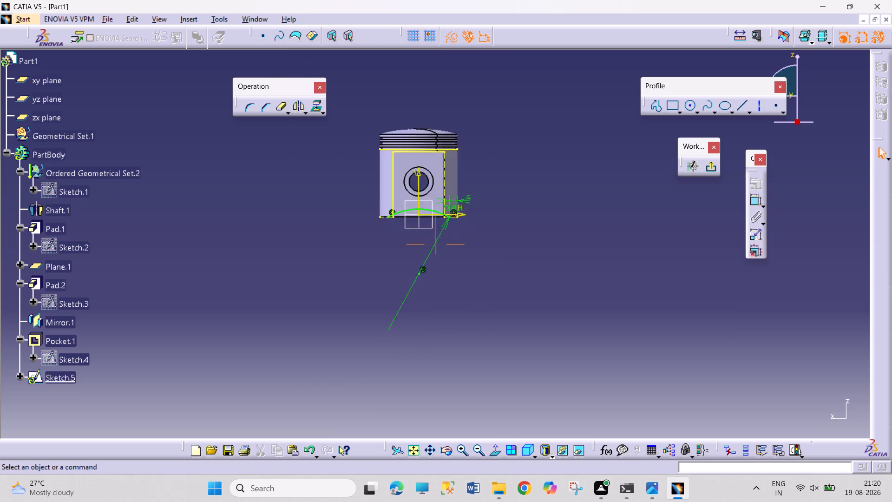
{"action": "middle_click_drag", "start_coordinate": [517, 145], "coordinate": [516, 84], "text": "ctrl"}
{"action": "middle_click_drag", "start_coordinate": [518, 76], "coordinate": [562, 233]}
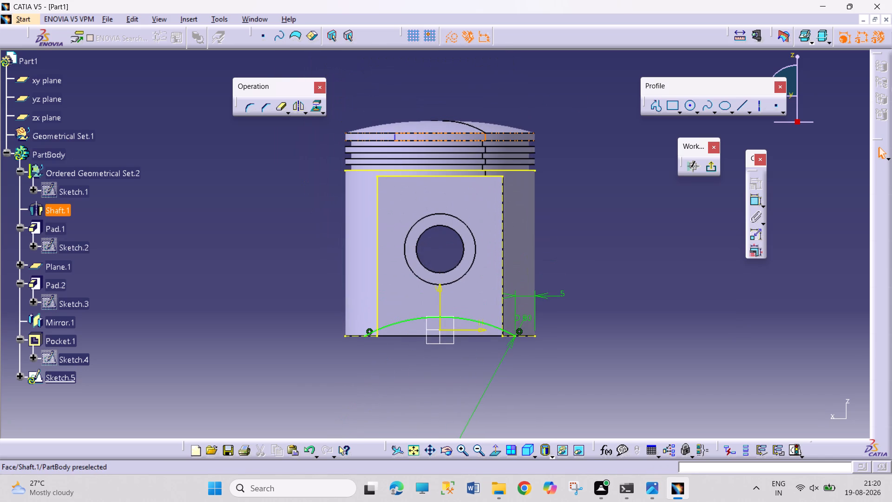
{"action": "left_click", "coordinate": [453, 34]}
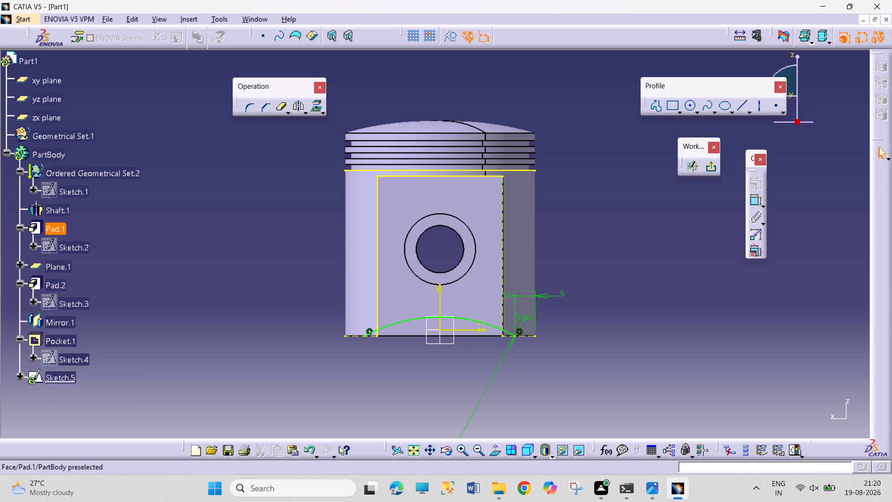
{"action": "left_click", "coordinate": [439, 174]}
{"action": "left_click", "coordinate": [446, 38]}
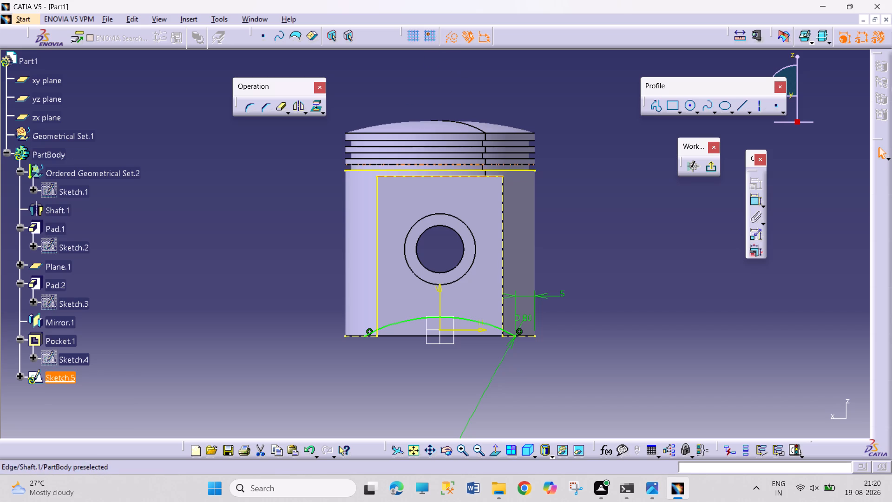
{"action": "left_click", "coordinate": [376, 227]}
{"action": "left_click", "coordinate": [451, 42]}
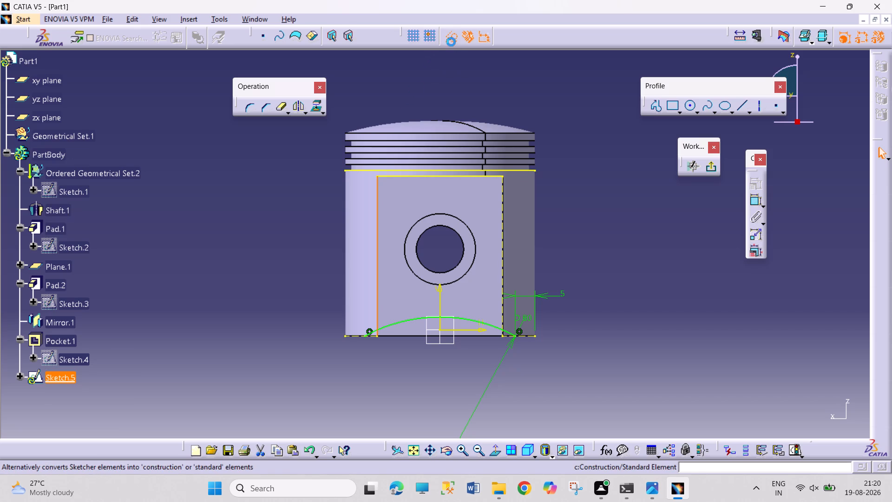
{"action": "left_click", "coordinate": [514, 73]}
Convert the projected horizontal edge below the ring grooves and the flat face's top edge into construction elements.
{"action": "left_click", "coordinate": [453, 176]}
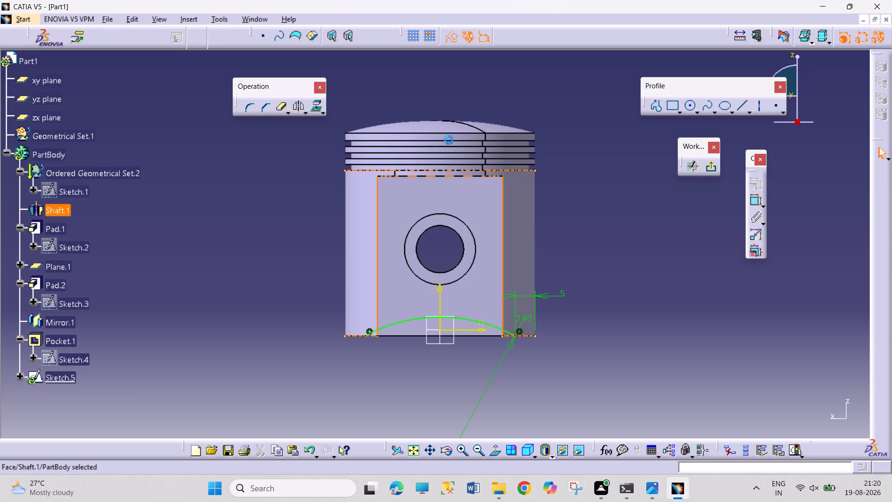
{"action": "left_click", "coordinate": [558, 125]}
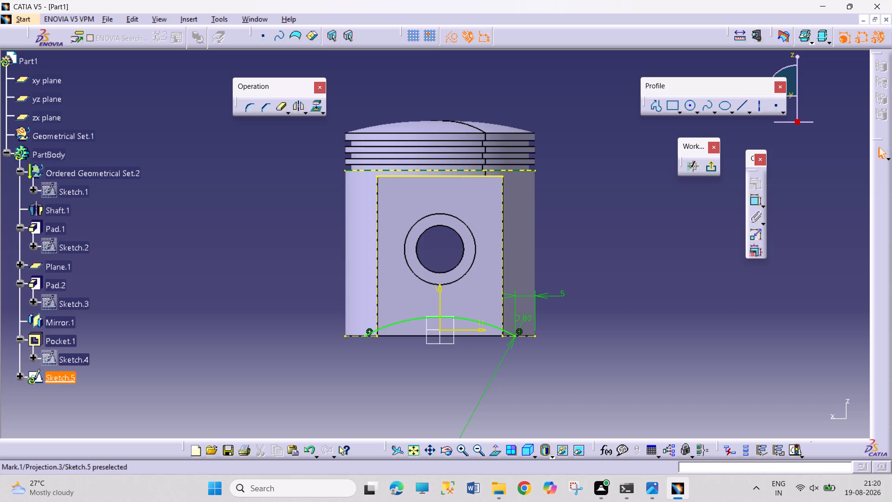
{"action": "left_click", "coordinate": [465, 172]}
{"action": "left_click", "coordinate": [452, 41]}
{"action": "left_click", "coordinate": [452, 41]}
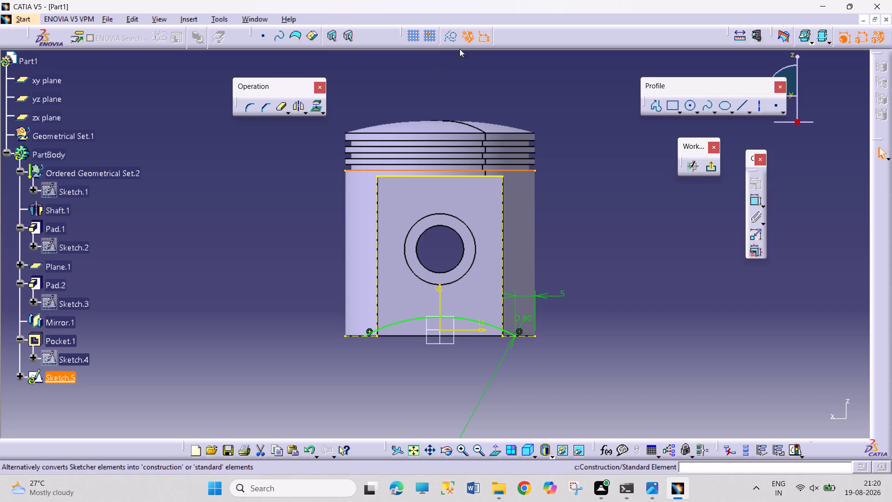
{"action": "left_click", "coordinate": [520, 76]}
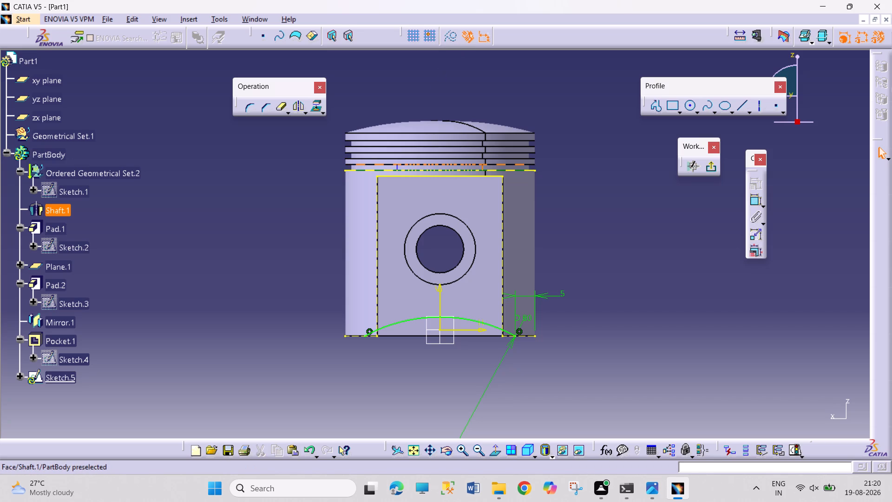
{"action": "left_click", "coordinate": [458, 169]}
{"action": "left_click", "coordinate": [611, 141]}
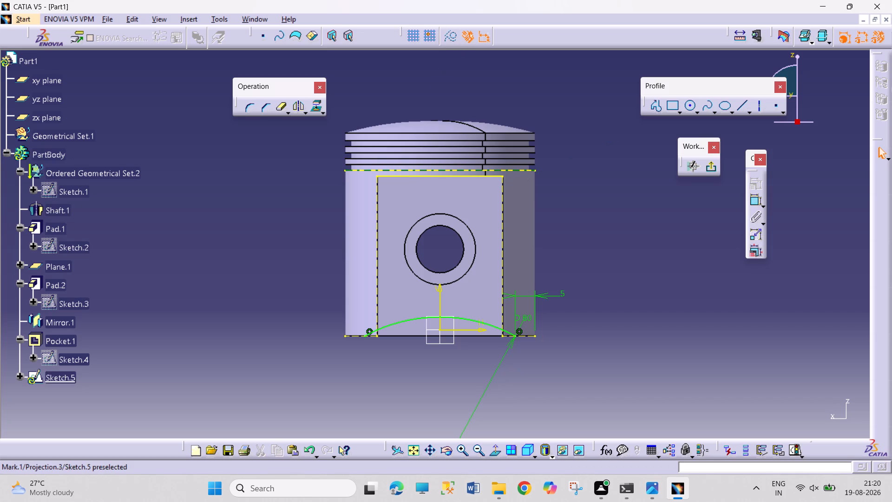
{"action": "left_click", "coordinate": [465, 169]}
{"action": "left_click", "coordinate": [454, 40]}
{"action": "left_click", "coordinate": [560, 97]}
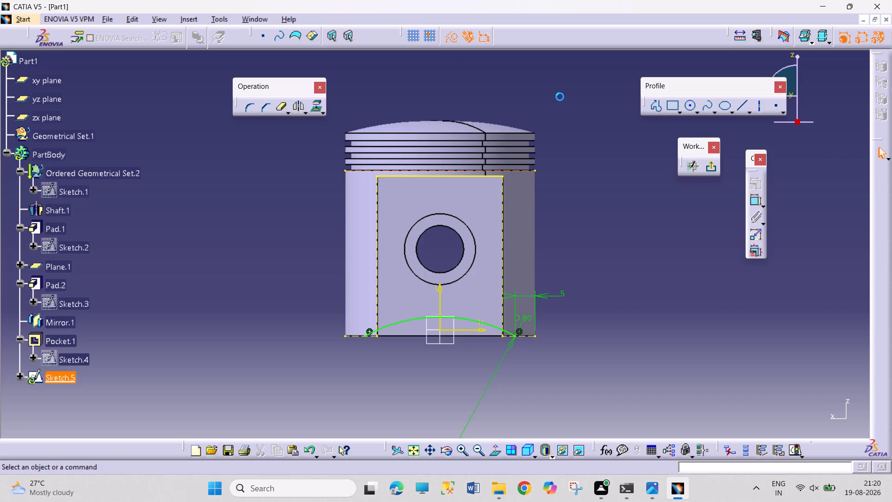
{"action": "left_click", "coordinate": [475, 176]}
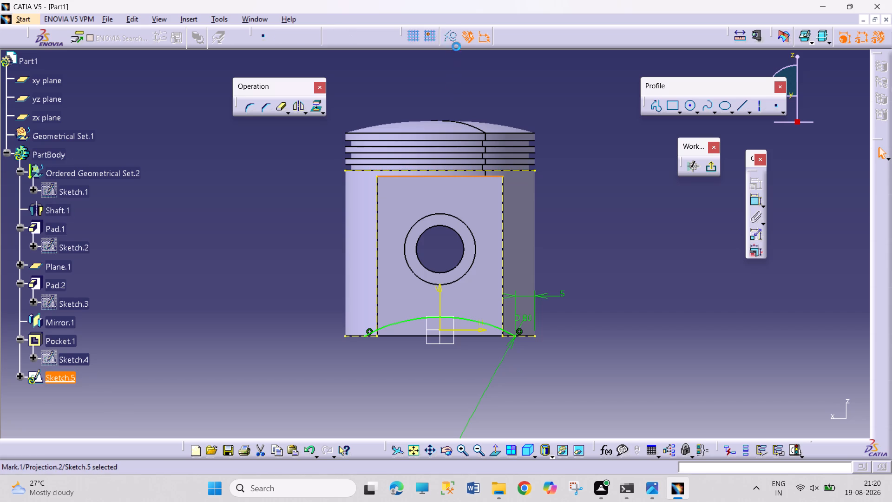
{"action": "left_click", "coordinate": [456, 40]}
{"action": "left_click", "coordinate": [559, 95]}
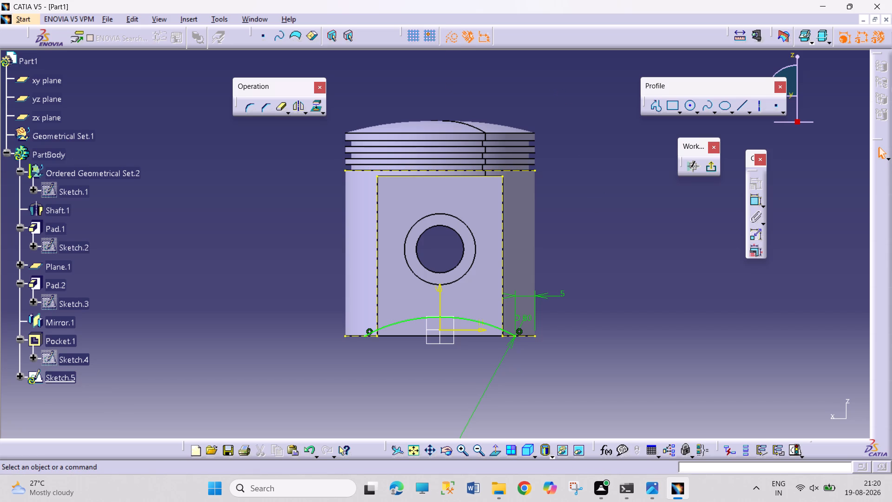
Close the profile with a line joining the arc's two end points along the skirt's bottom edge, made a standard element.
{"action": "middle_click_drag", "start_coordinate": [593, 248], "coordinate": [577, 262], "text": "ctrl"}
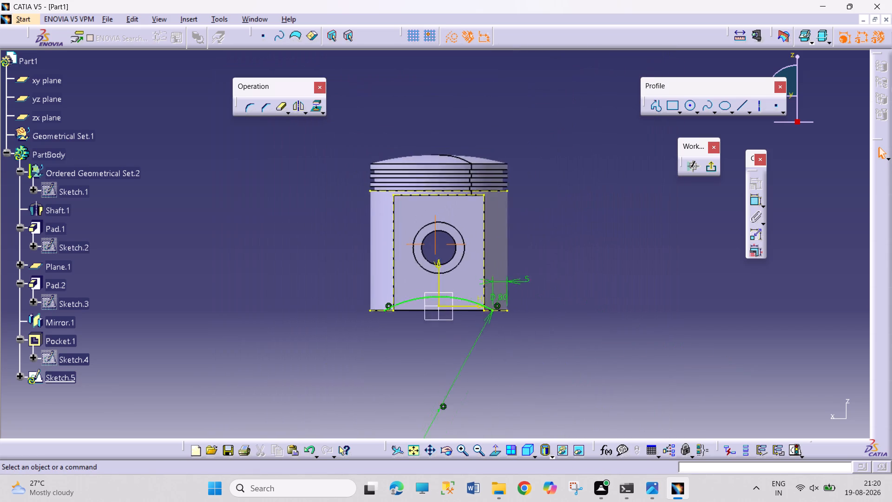
{"action": "middle_click_drag", "start_coordinate": [577, 262], "coordinate": [579, 232], "text": "ctrl"}
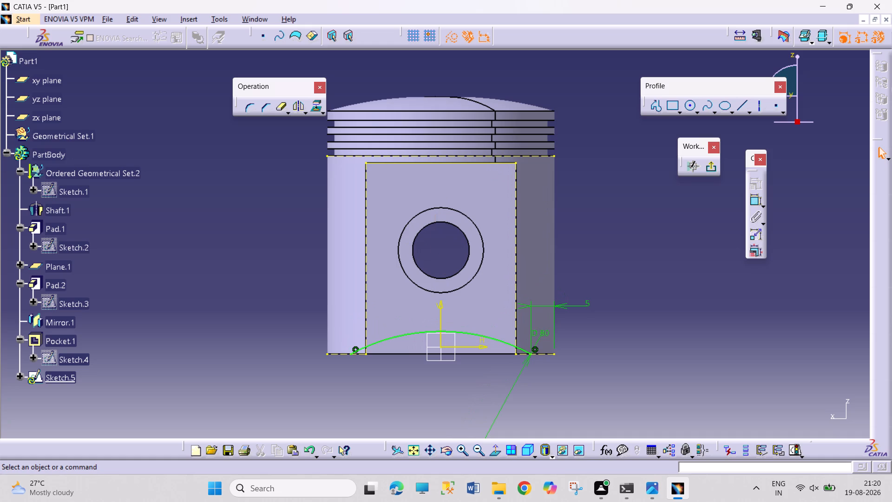
{"action": "left_click", "coordinate": [737, 108]}
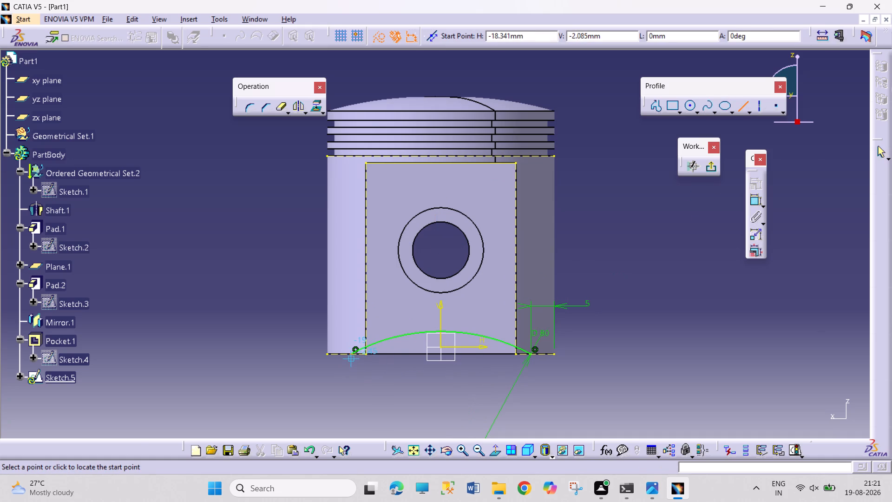
{"action": "left_click", "coordinate": [351, 355]}
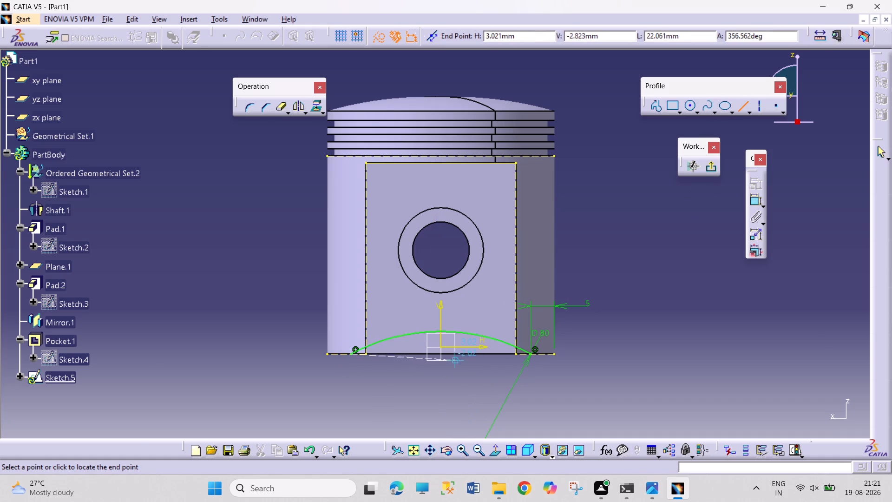
{"action": "left_click", "coordinate": [531, 354]}
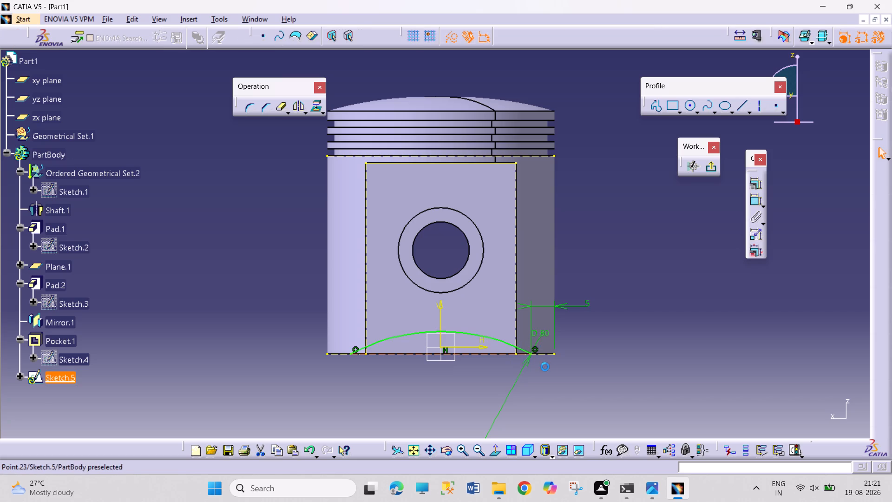
{"action": "left_click", "coordinate": [577, 392]}
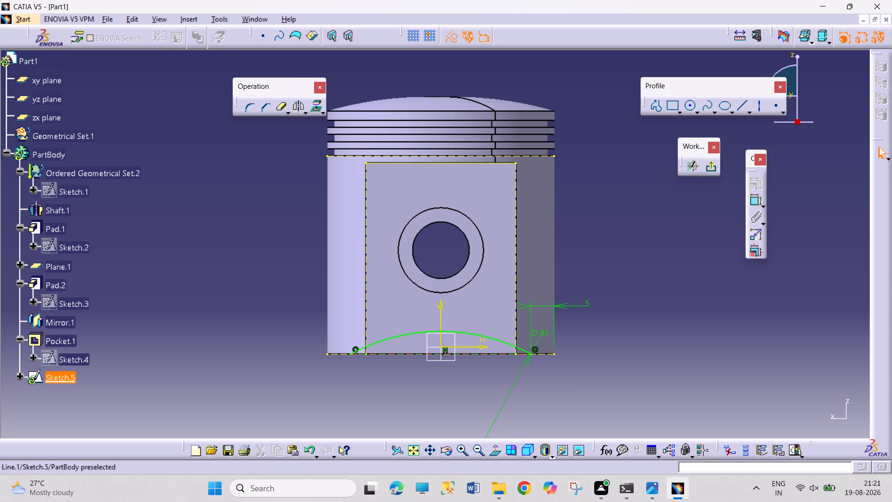
{"action": "left_click", "coordinate": [476, 355]}
{"action": "left_click", "coordinate": [452, 40]}
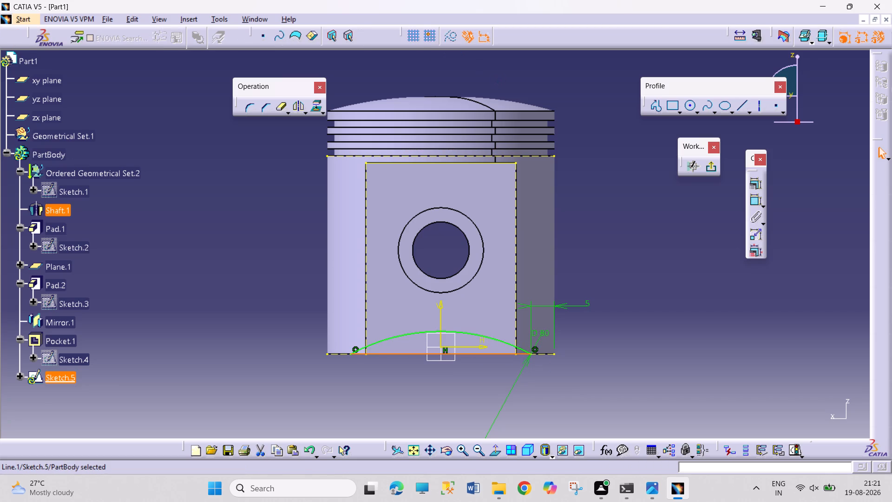
{"action": "left_click", "coordinate": [632, 202]}
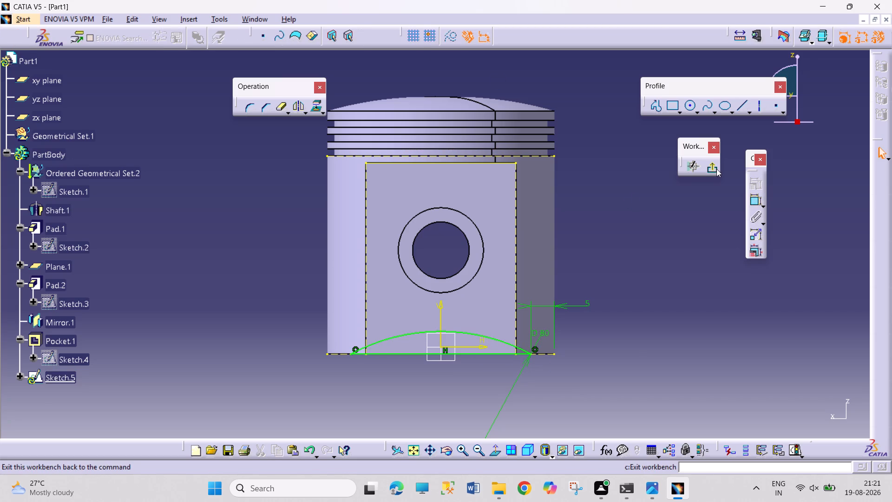
Exit the sketch and cut the closed arc profile through the skirt's bottom with a 73.5 mm deep Pocket.
{"action": "left_click", "coordinate": [709, 167]}
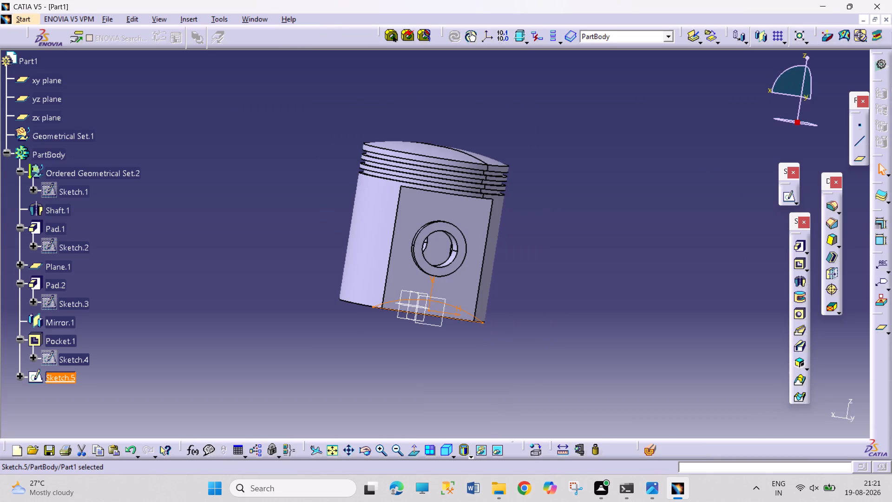
{"action": "left_click", "coordinate": [796, 265]}
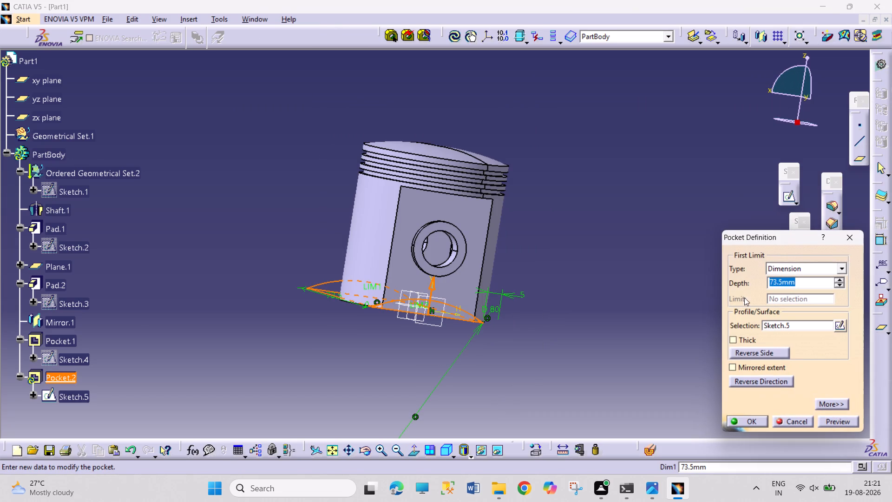
{"action": "left_click", "coordinate": [746, 422]}
{"action": "left_click", "coordinate": [682, 375]}
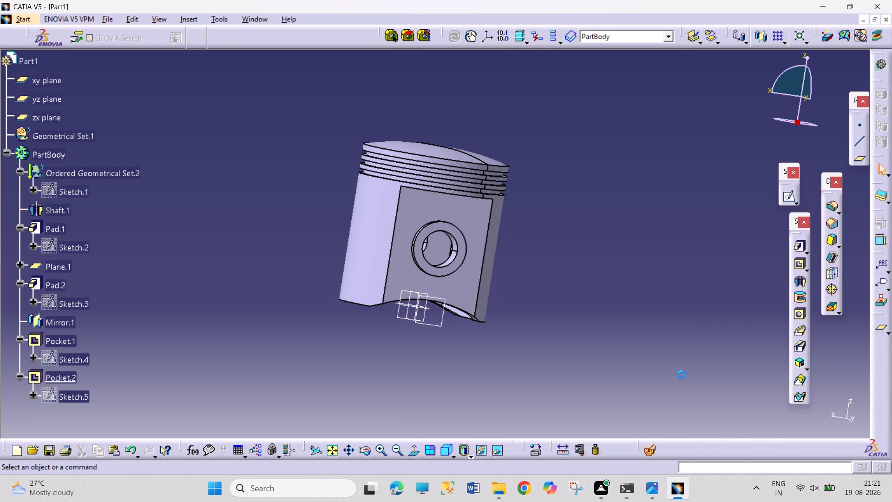
Examine the piston from several angles, checking the arc cut at the skirt's bottom and the pin boss.
{"action": "left_click", "coordinate": [369, 449]}
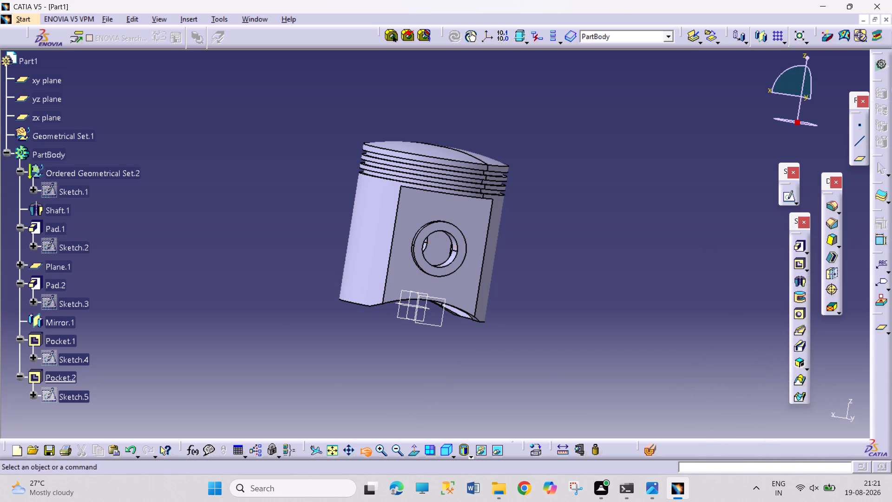
{"action": "left_click_drag", "start_coordinate": [492, 354], "coordinate": [442, 216]}
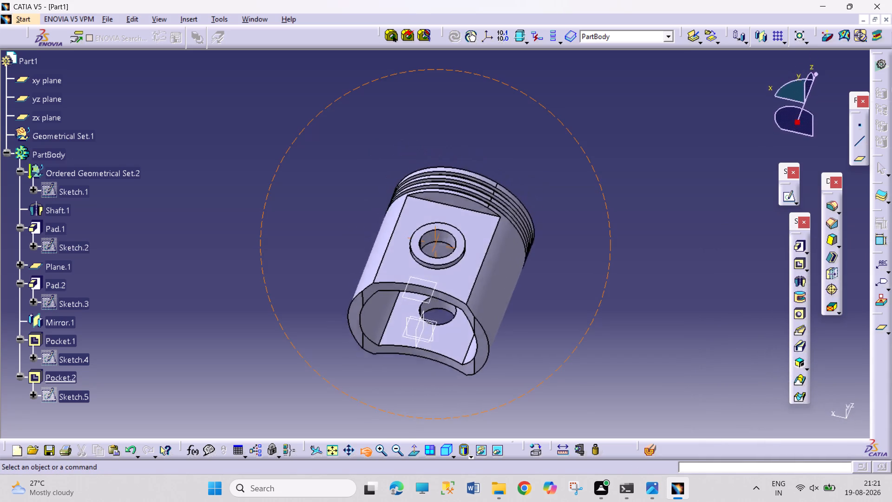
{"action": "left_click_drag", "start_coordinate": [442, 216], "coordinate": [372, 229]}
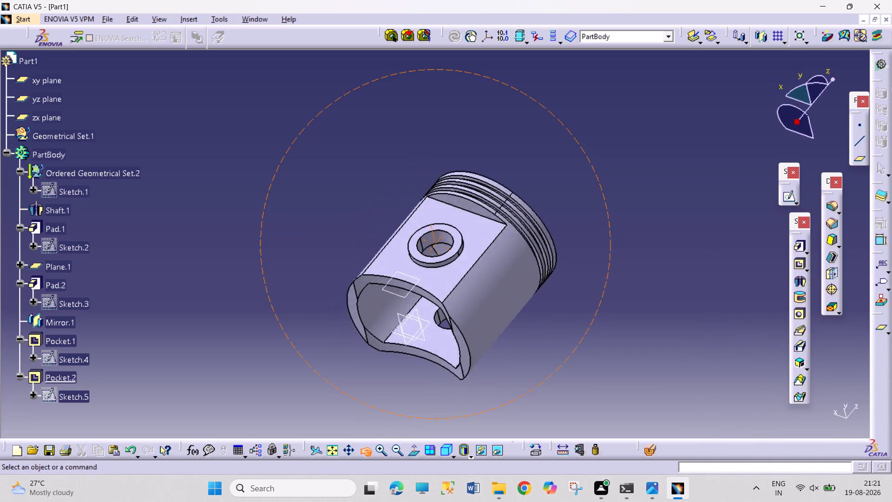
{"action": "left_click_drag", "start_coordinate": [372, 229], "coordinate": [357, 334]}
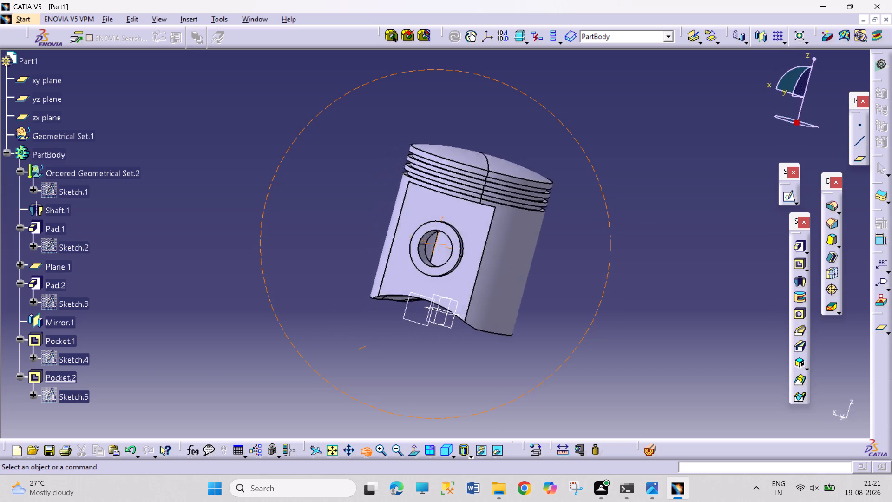
{"action": "left_click_drag", "start_coordinate": [357, 334], "coordinate": [267, 310]}
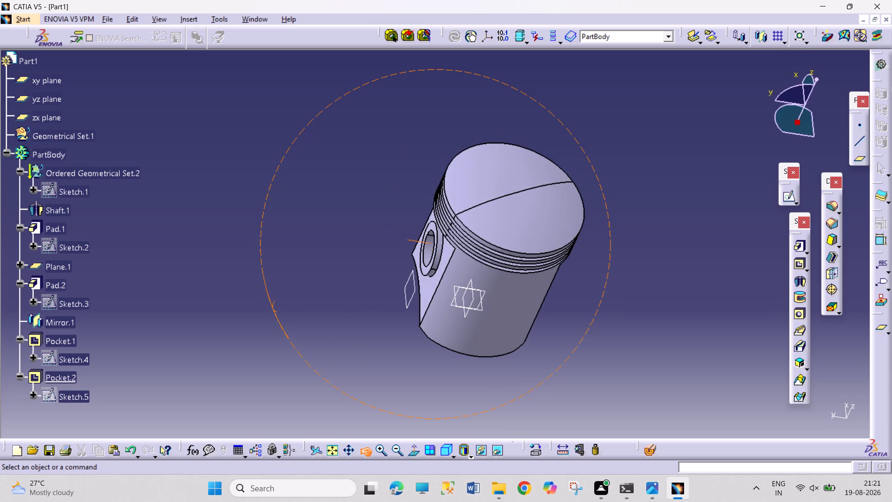
{"action": "left_click_drag", "start_coordinate": [267, 310], "coordinate": [273, 314]}
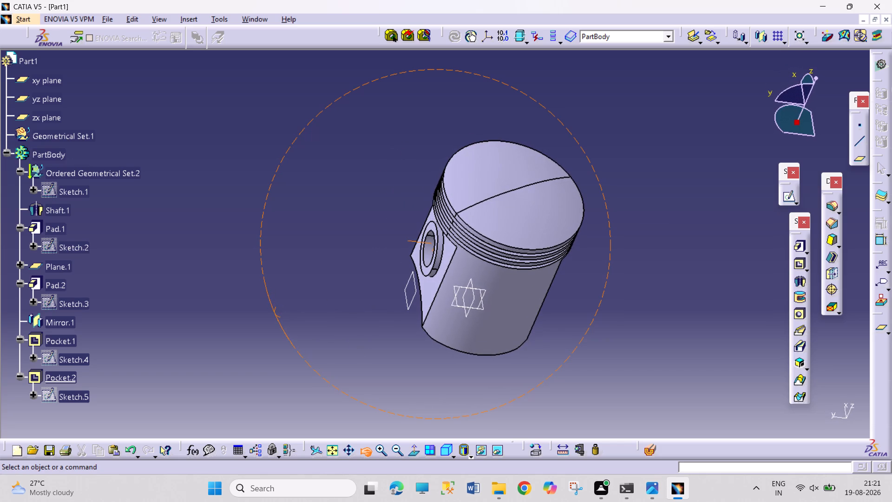
{"action": "left_click_drag", "start_coordinate": [273, 314], "coordinate": [364, 357]}
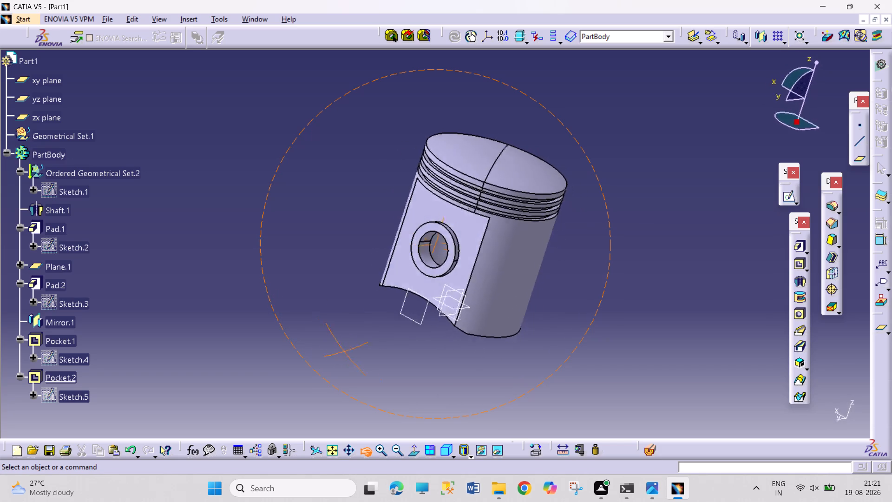
{"action": "left_click_drag", "start_coordinate": [364, 357], "coordinate": [424, 370]}
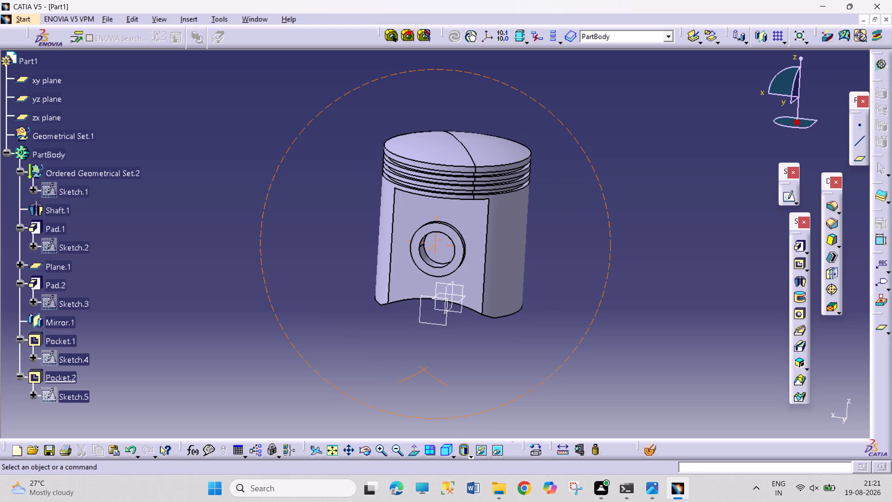
Round the base edge where the pin boss meets the flat skirt face with a 1 mm Edge Fillet.
{"action": "left_click", "coordinate": [335, 450]}
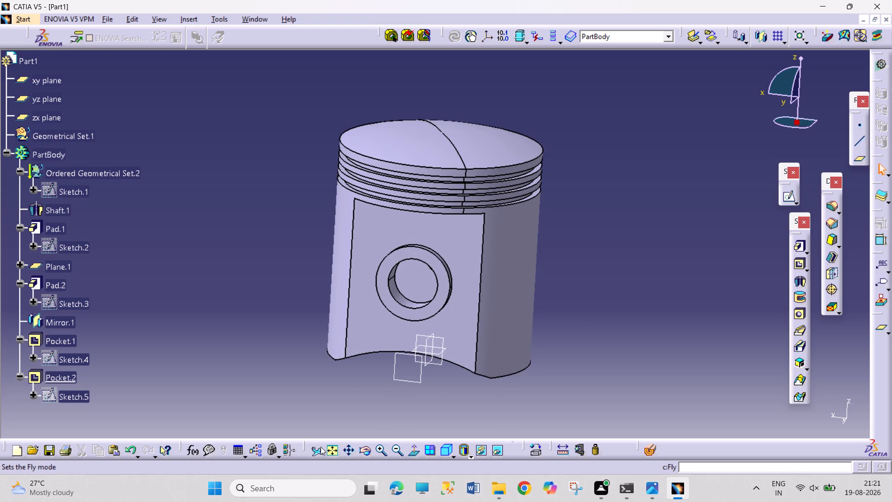
{"action": "left_click", "coordinate": [373, 452]}
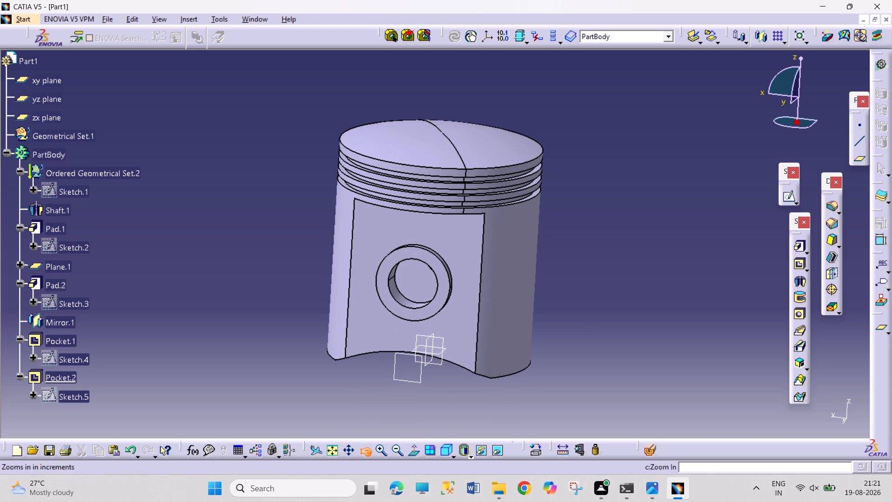
{"action": "left_click_drag", "start_coordinate": [431, 418], "coordinate": [391, 348]}
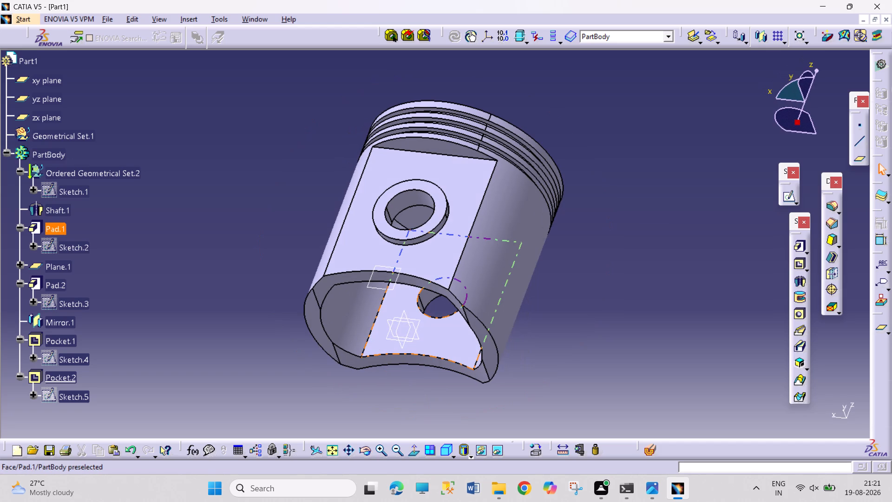
{"action": "left_click", "coordinate": [831, 208]}
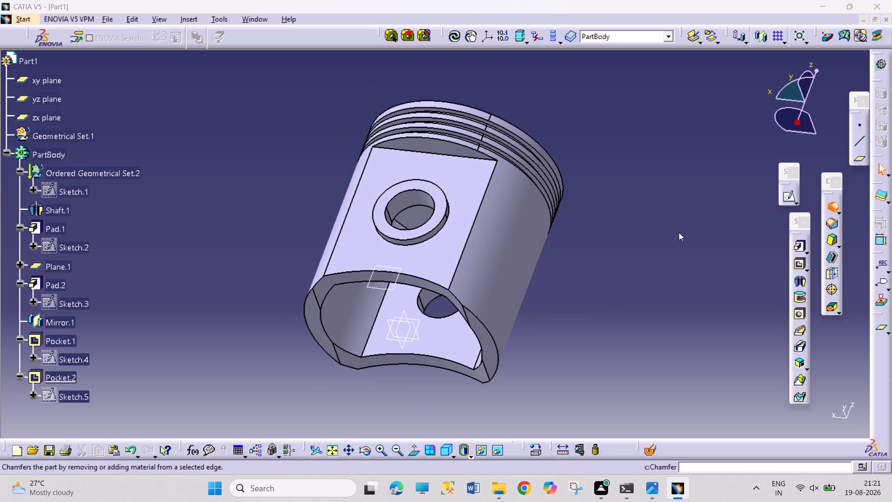
{"action": "left_click", "coordinate": [439, 232]}
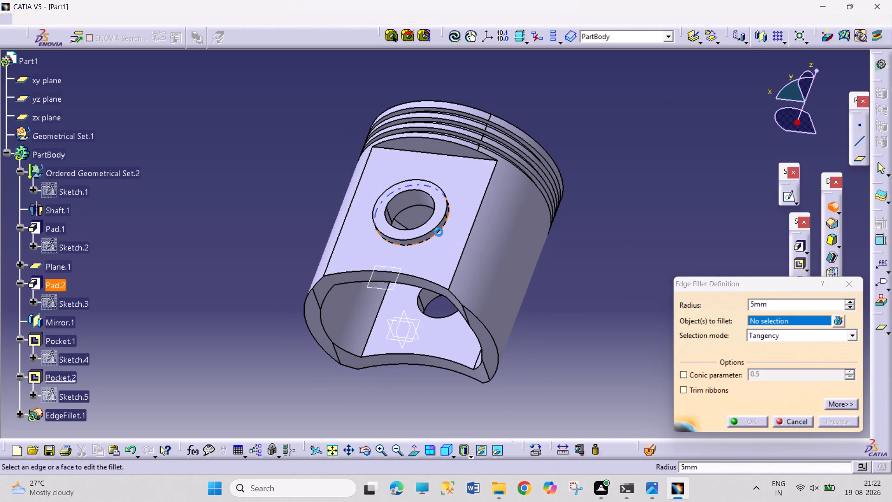
{"action": "key", "text": "1"}
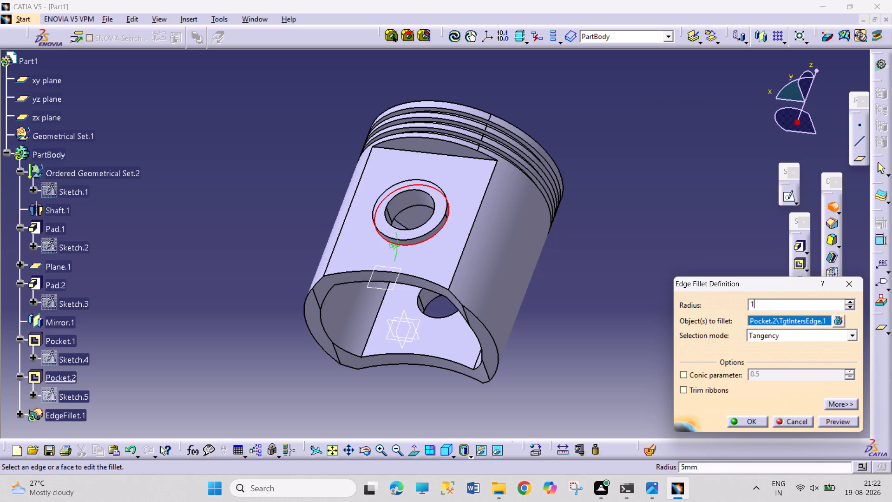
{"action": "key", "text": "Return"}
{"action": "left_click", "coordinate": [583, 309]}
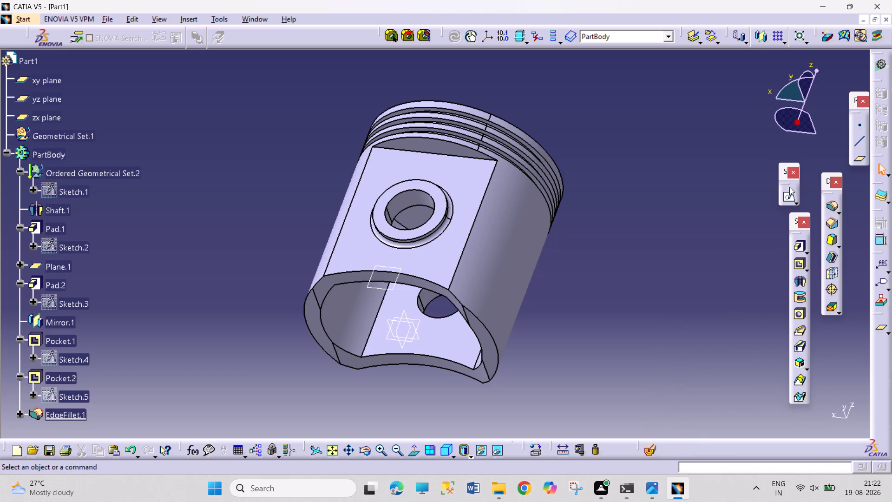
Round the outer rim of the same pin boss with a 1 mm Edge Fillet.
{"action": "left_click", "coordinate": [829, 207]}
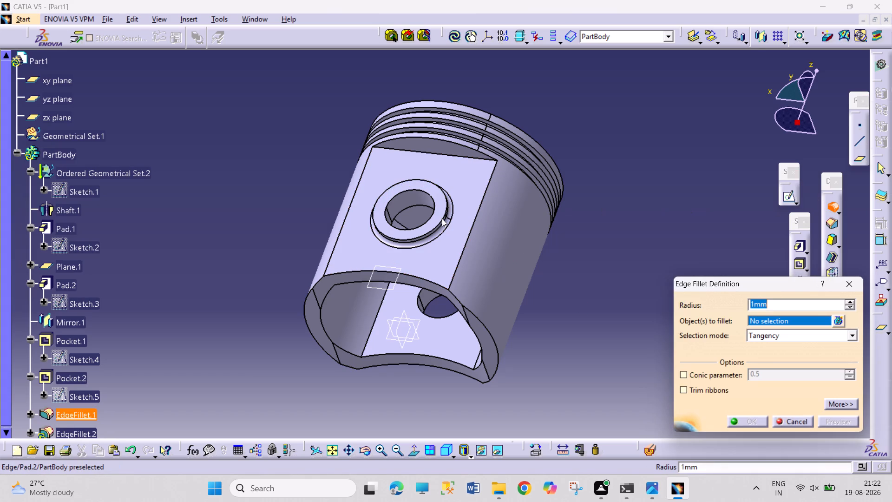
{"action": "left_click", "coordinate": [442, 218]}
{"action": "left_click", "coordinate": [751, 419]}
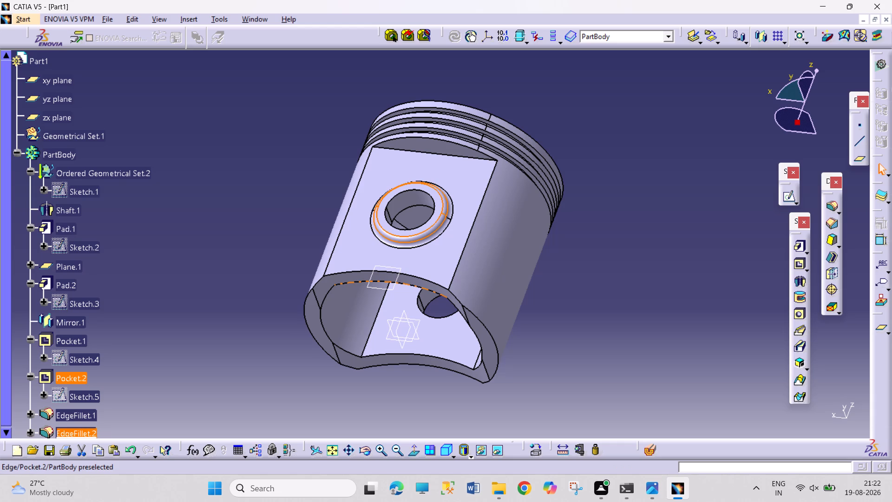
{"action": "left_click_drag", "start_coordinate": [652, 340], "coordinate": [648, 334]}
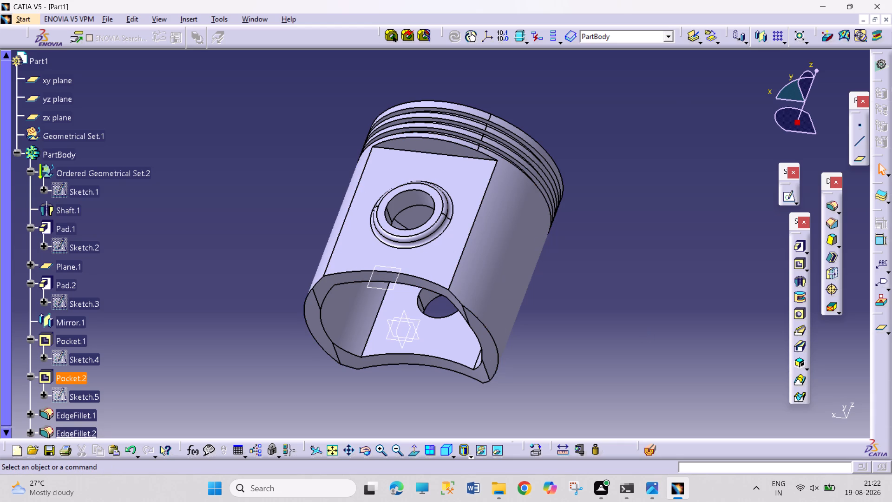
Round the outer rim of the mirrored pin boss on the opposite flat face with a 1 mm Edge Fillet.
{"action": "left_click", "coordinate": [366, 450]}
{"action": "left_click_drag", "start_coordinate": [559, 300], "coordinate": [272, 138]}
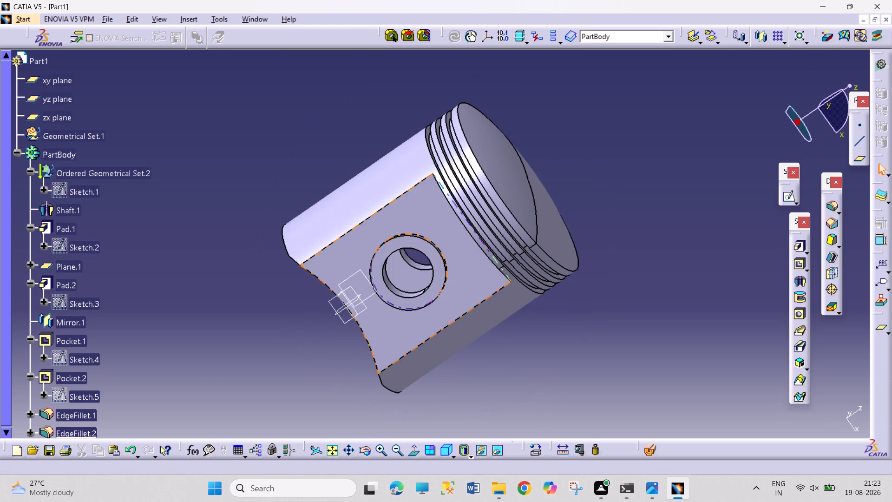
{"action": "left_click", "coordinate": [826, 203]}
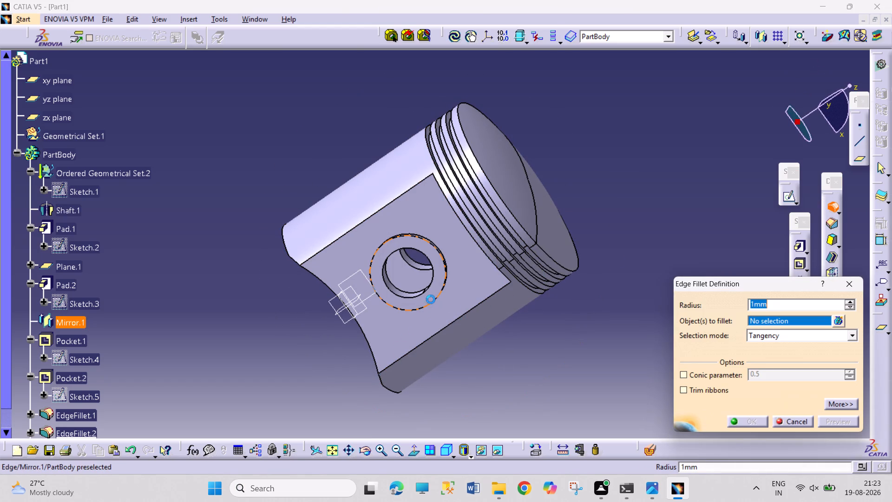
{"action": "left_click", "coordinate": [433, 299]}
{"action": "left_click", "coordinate": [756, 424]}
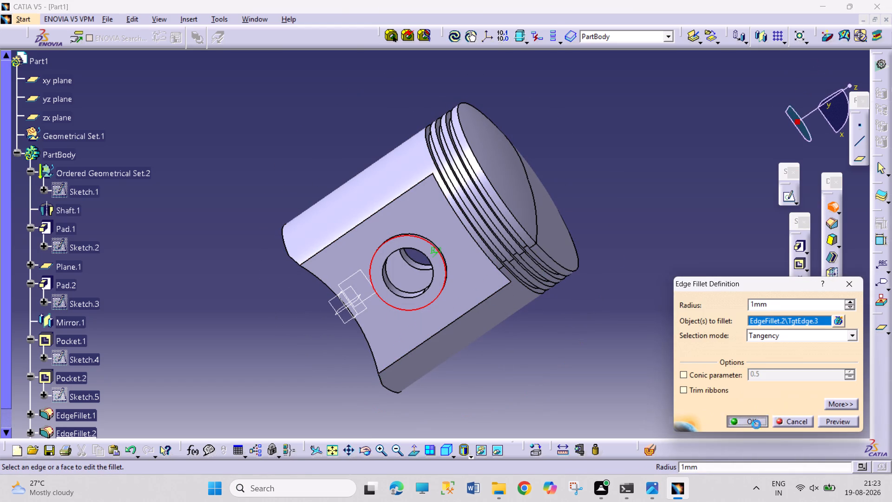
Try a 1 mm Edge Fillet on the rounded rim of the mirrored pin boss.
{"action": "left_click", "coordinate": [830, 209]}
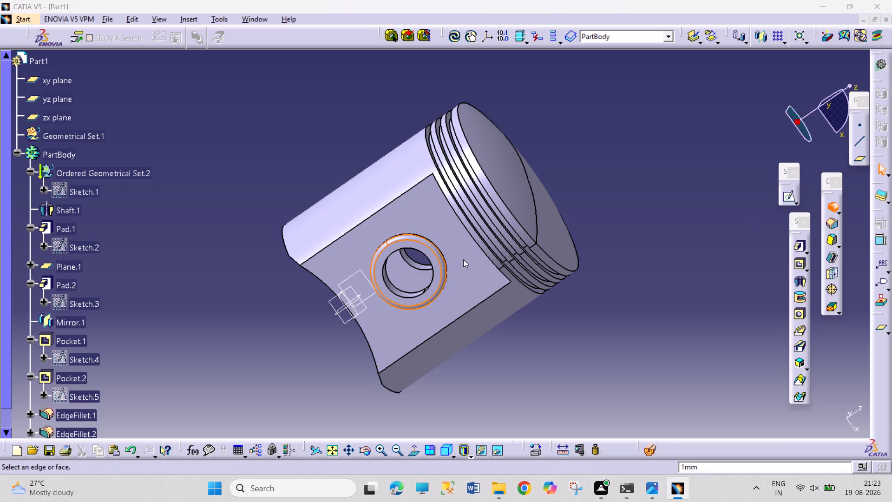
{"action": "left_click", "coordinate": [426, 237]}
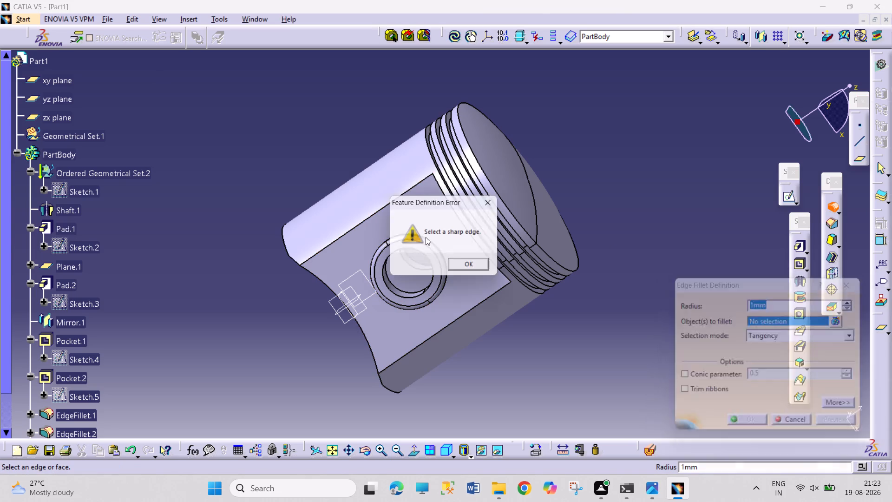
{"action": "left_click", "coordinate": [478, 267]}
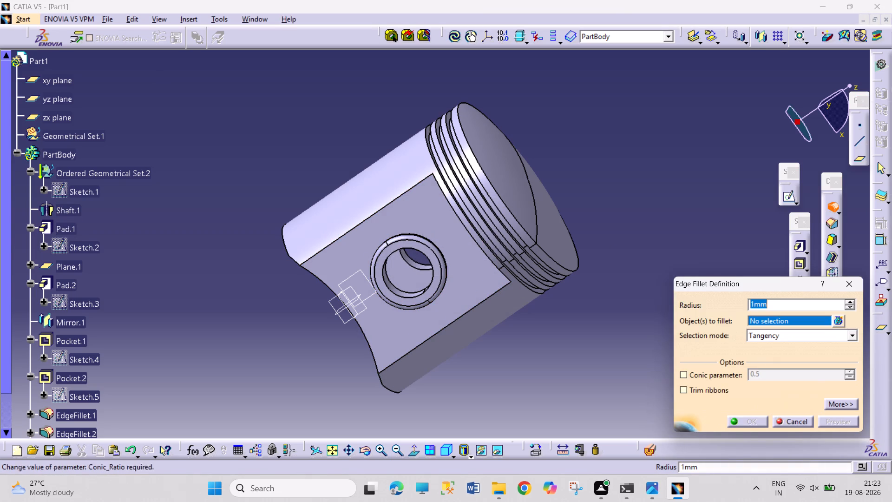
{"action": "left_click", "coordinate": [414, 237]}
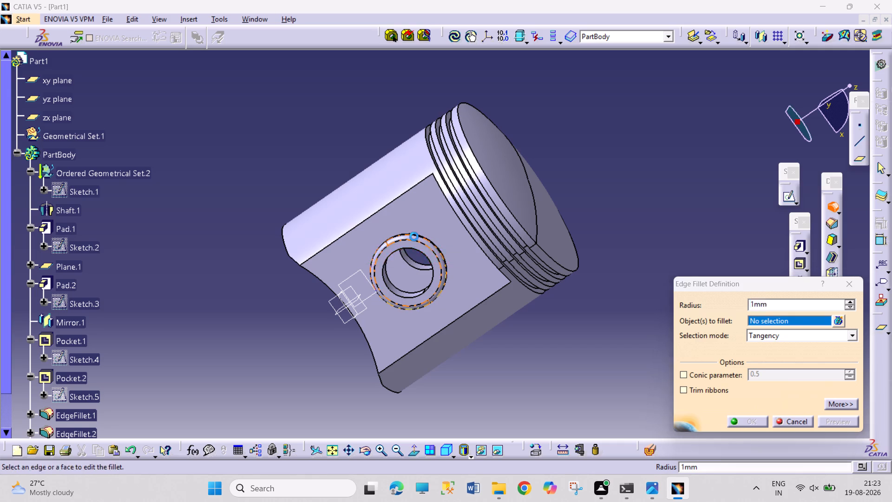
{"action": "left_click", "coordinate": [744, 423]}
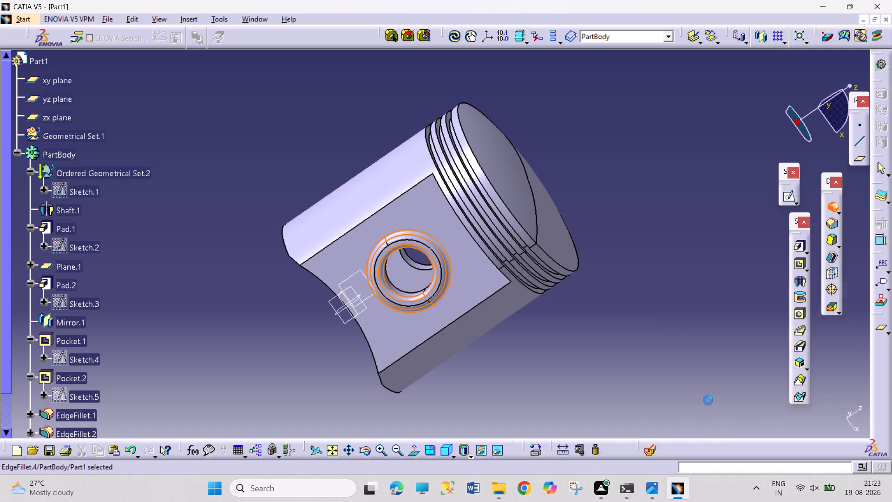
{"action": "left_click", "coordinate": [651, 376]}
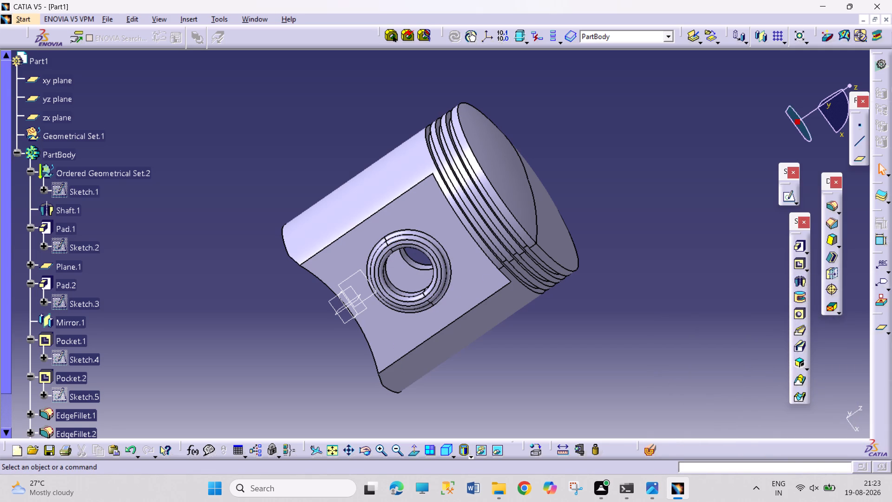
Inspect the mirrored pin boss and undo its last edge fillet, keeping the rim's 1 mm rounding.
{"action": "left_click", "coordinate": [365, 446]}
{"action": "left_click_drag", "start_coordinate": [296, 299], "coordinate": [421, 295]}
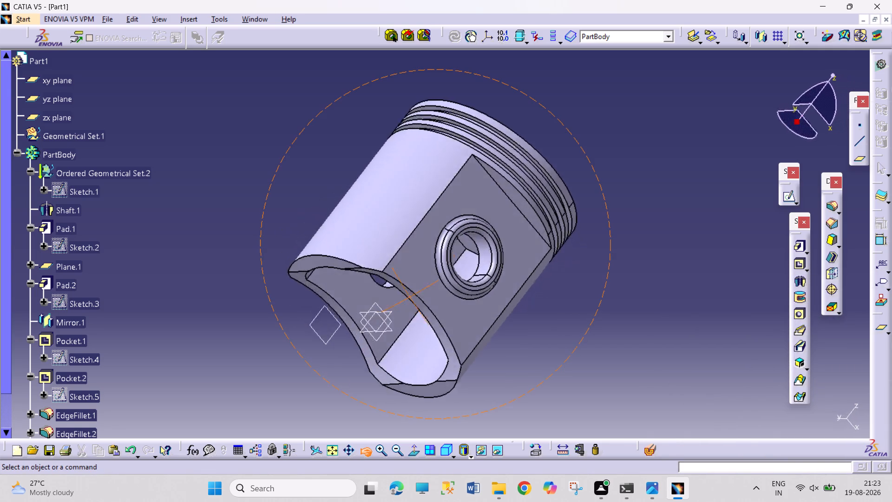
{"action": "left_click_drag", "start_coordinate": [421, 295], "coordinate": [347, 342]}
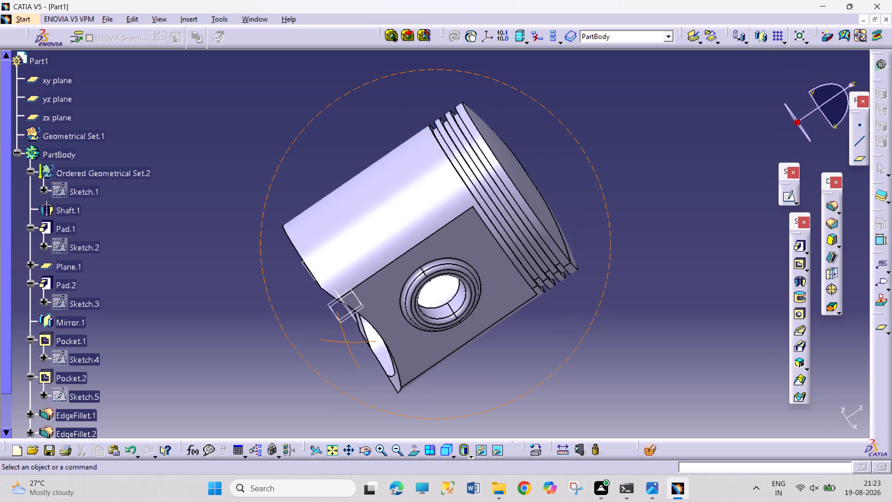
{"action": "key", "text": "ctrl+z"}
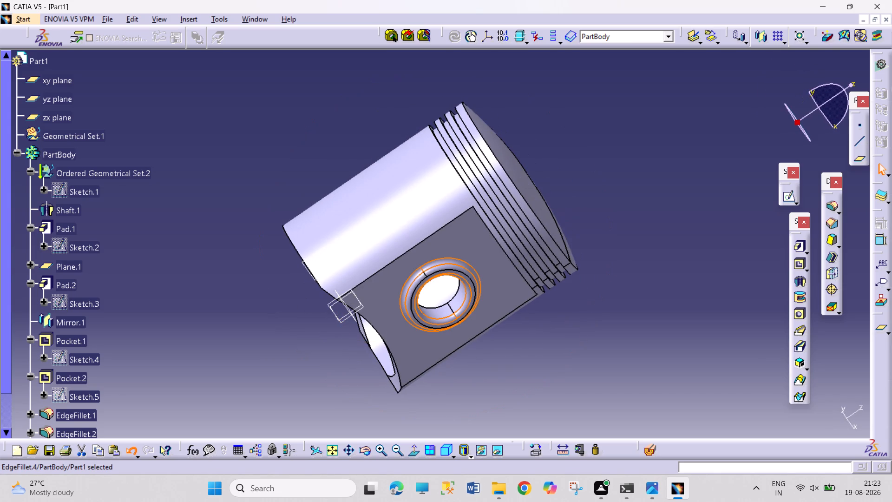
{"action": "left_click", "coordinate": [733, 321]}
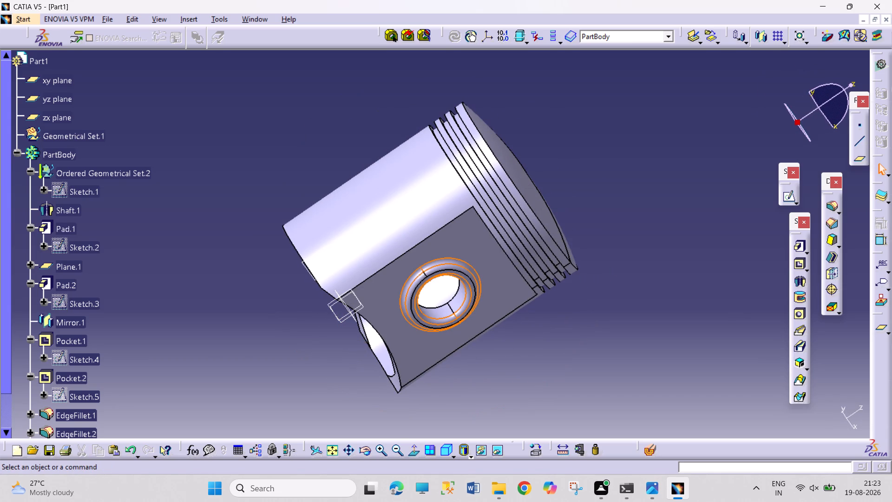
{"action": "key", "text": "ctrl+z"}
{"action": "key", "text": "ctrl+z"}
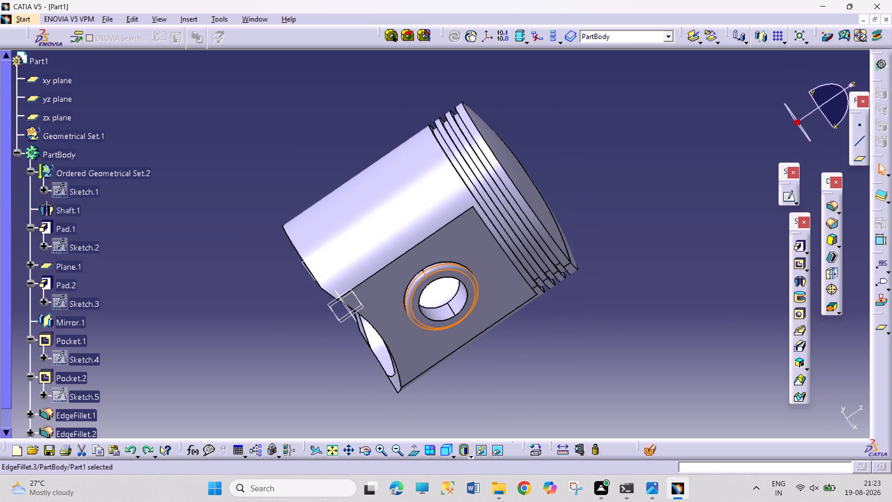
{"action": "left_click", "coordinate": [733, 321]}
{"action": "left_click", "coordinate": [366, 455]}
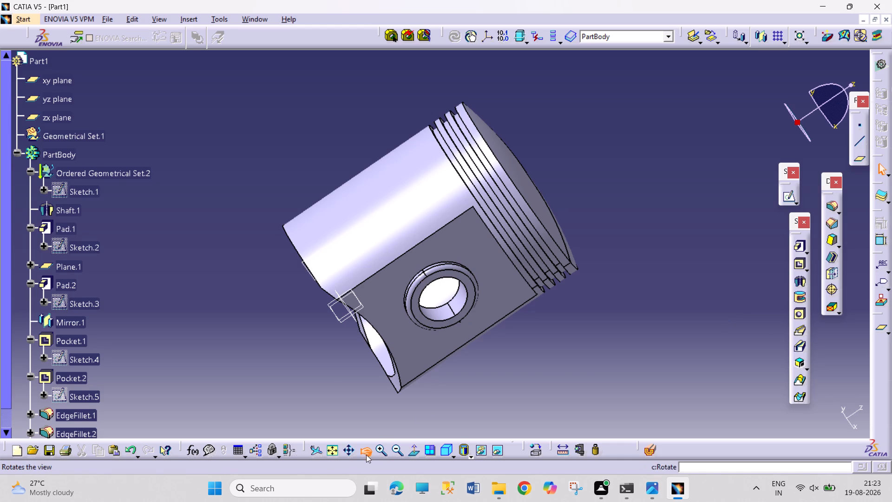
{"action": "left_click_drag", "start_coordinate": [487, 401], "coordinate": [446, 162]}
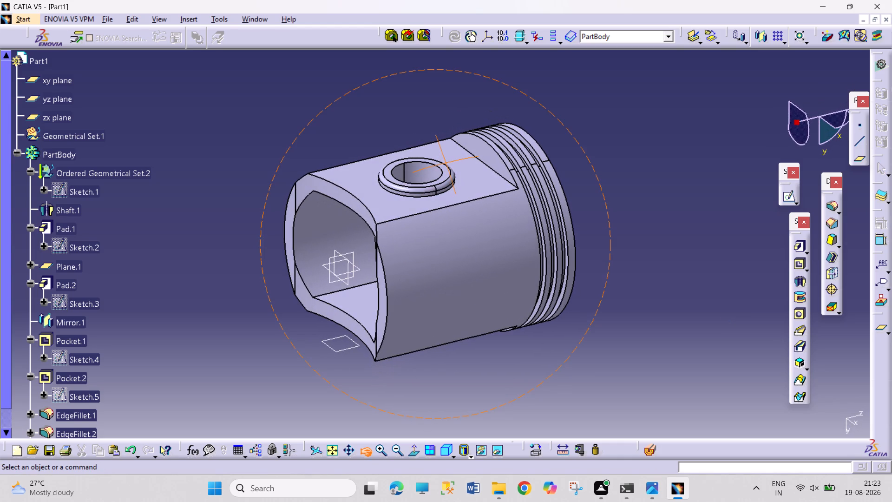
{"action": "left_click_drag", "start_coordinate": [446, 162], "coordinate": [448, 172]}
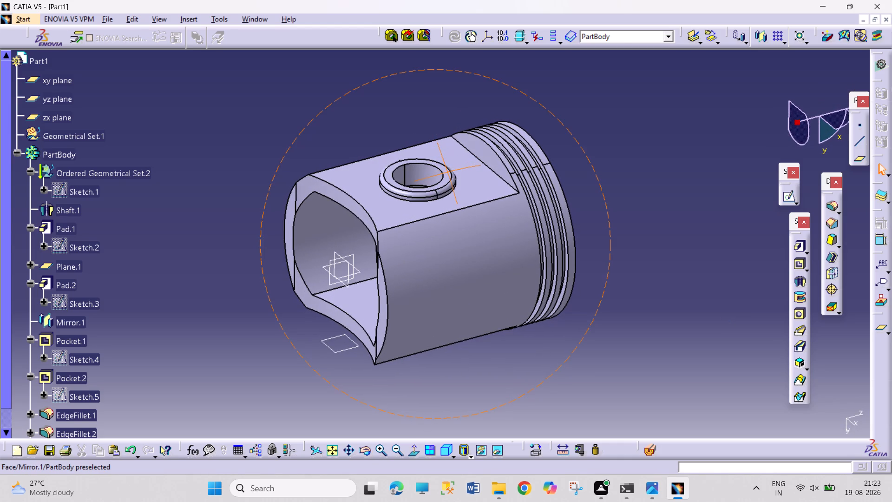
Undo the 1 mm edge fillet on the mirrored pin boss's outer rim.
{"action": "key", "text": "ctrl+z"}
{"action": "key", "text": "ctrl+z"}
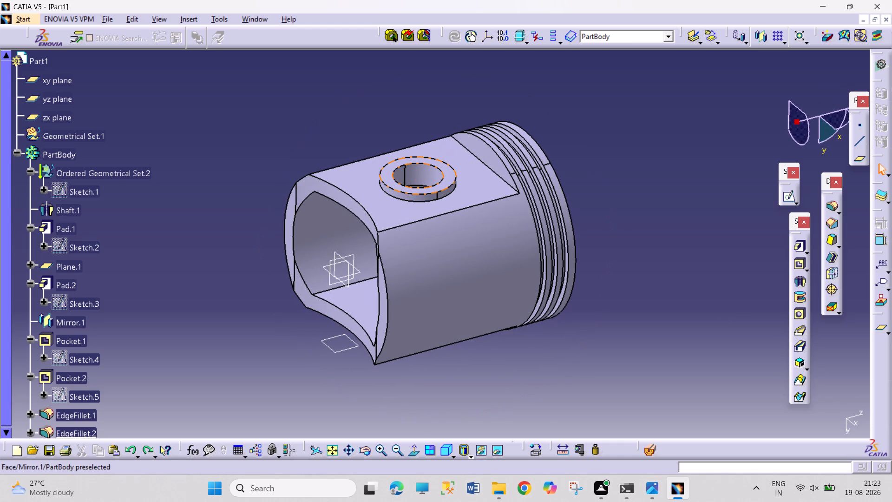
{"action": "left_click", "coordinate": [617, 186]}
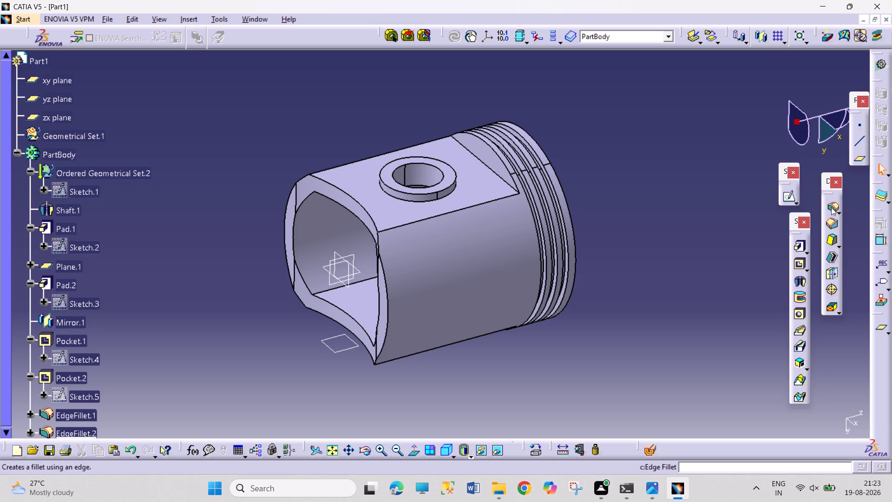
Round the base edge where the mirrored pin boss meets the flat face with a 1 mm Edge Fillet.
{"action": "left_click", "coordinate": [831, 207]}
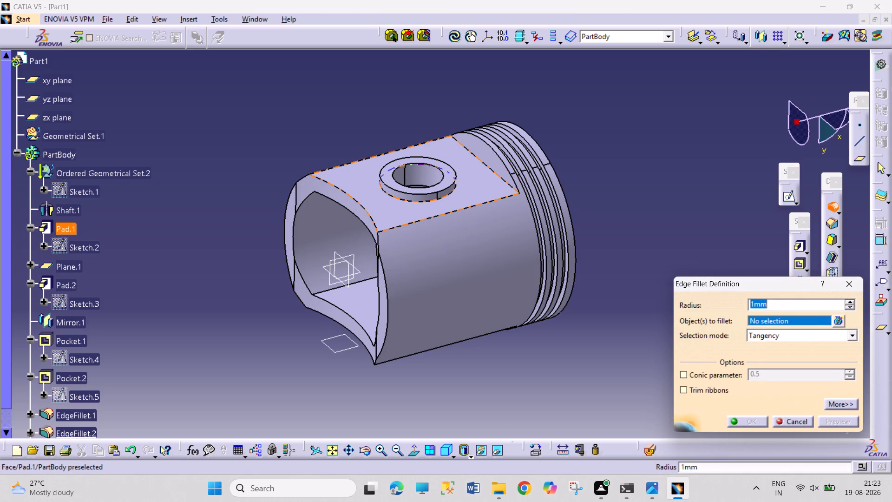
{"action": "left_click", "coordinate": [447, 196]}
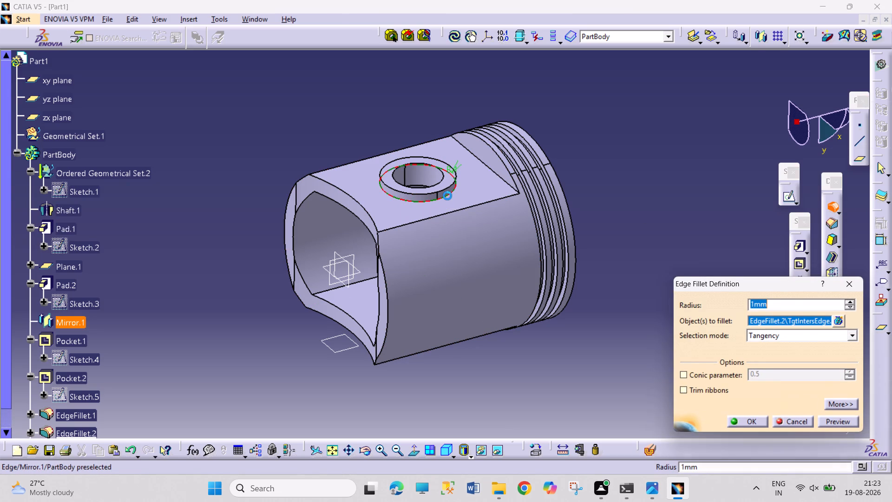
{"action": "left_click", "coordinate": [753, 425]}
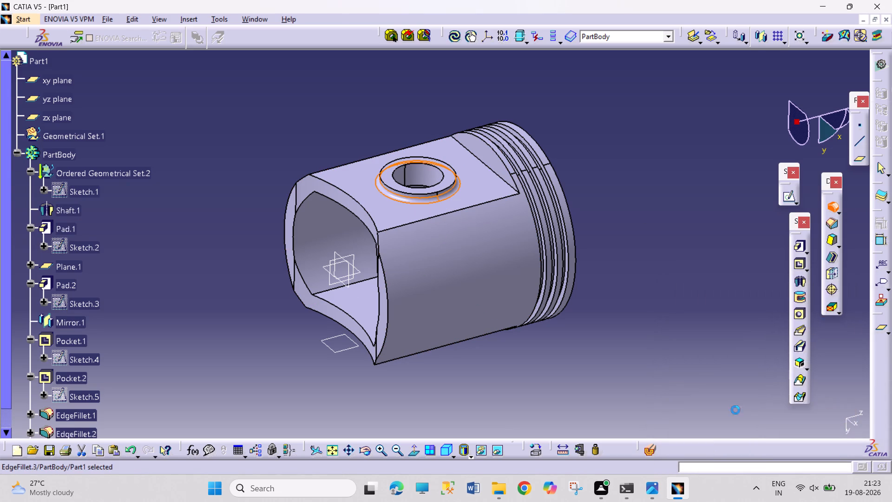
{"action": "left_click", "coordinate": [649, 371]}
Round the outer rim of the mirrored pin boss with a 1 mm Edge Fillet.
{"action": "left_click", "coordinate": [826, 207]}
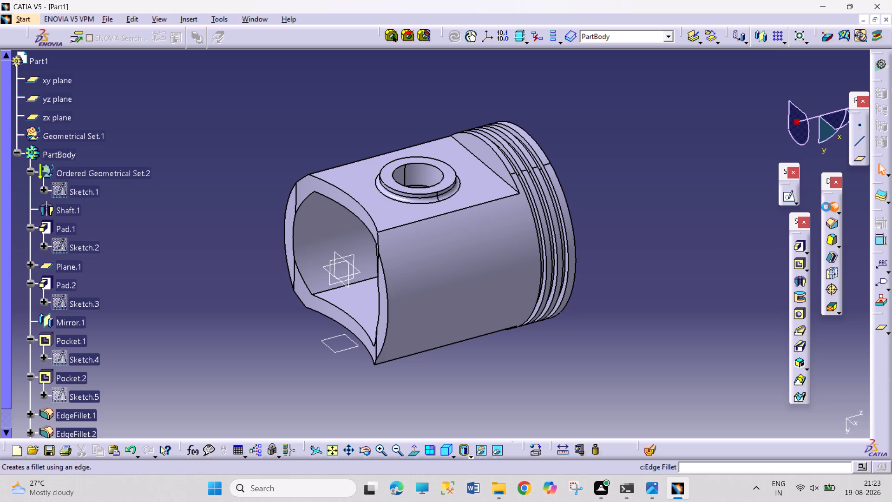
{"action": "left_click", "coordinate": [454, 183]}
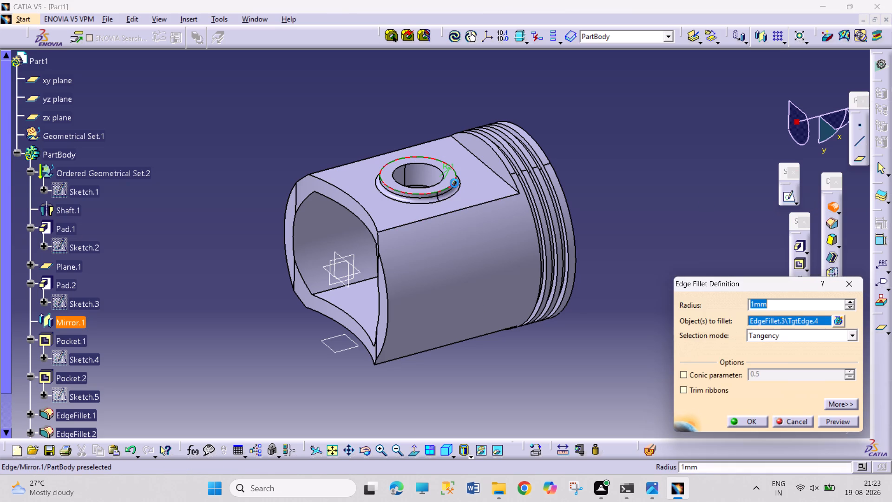
{"action": "left_click", "coordinate": [735, 418]}
{"action": "left_click", "coordinate": [599, 372]}
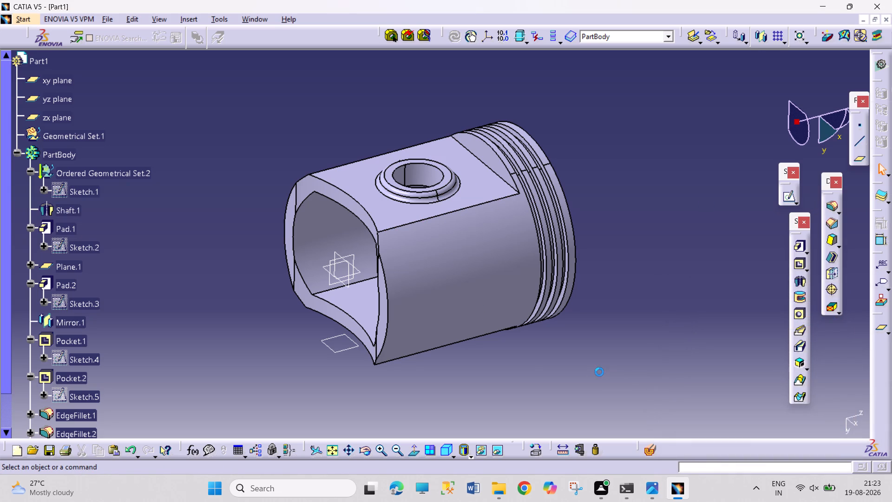
Examine the piston's crown, both pin bosses and the hollow interior of the skirt from several angles.
{"action": "left_click", "coordinate": [365, 450]}
{"action": "left_click_drag", "start_coordinate": [473, 380], "coordinate": [466, 357]}
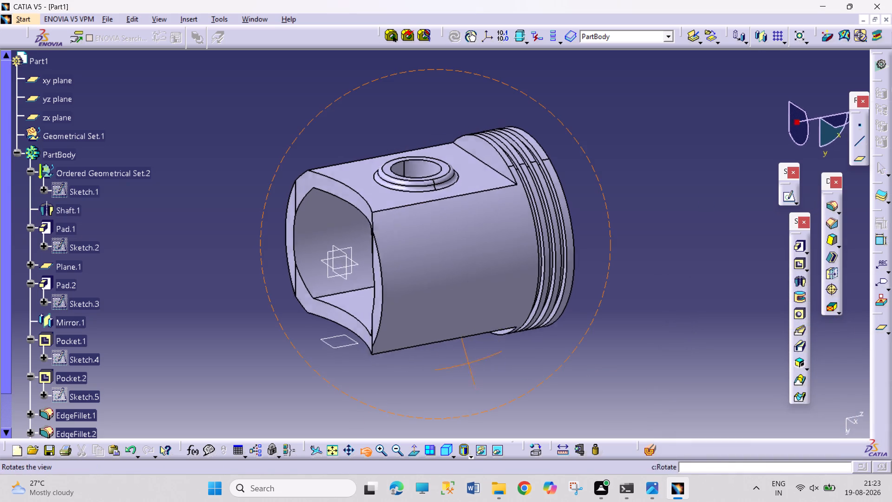
{"action": "left_click_drag", "start_coordinate": [466, 357], "coordinate": [411, 380]}
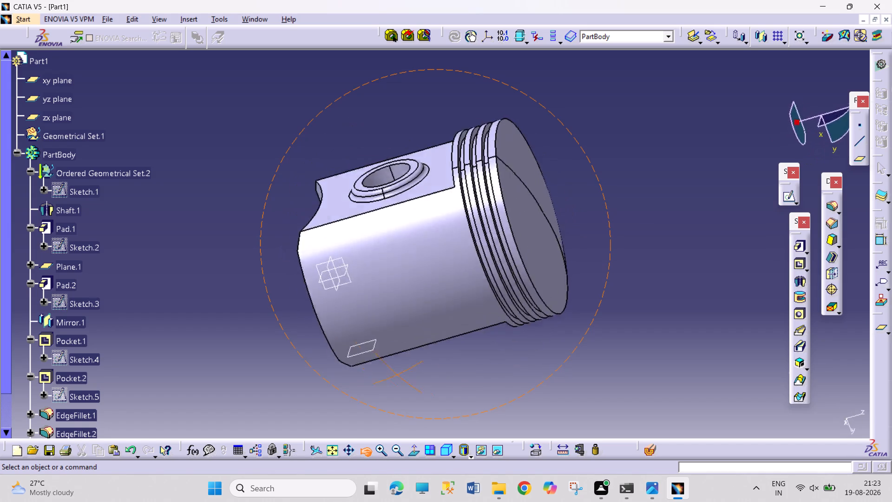
{"action": "left_click_drag", "start_coordinate": [411, 380], "coordinate": [587, 351]}
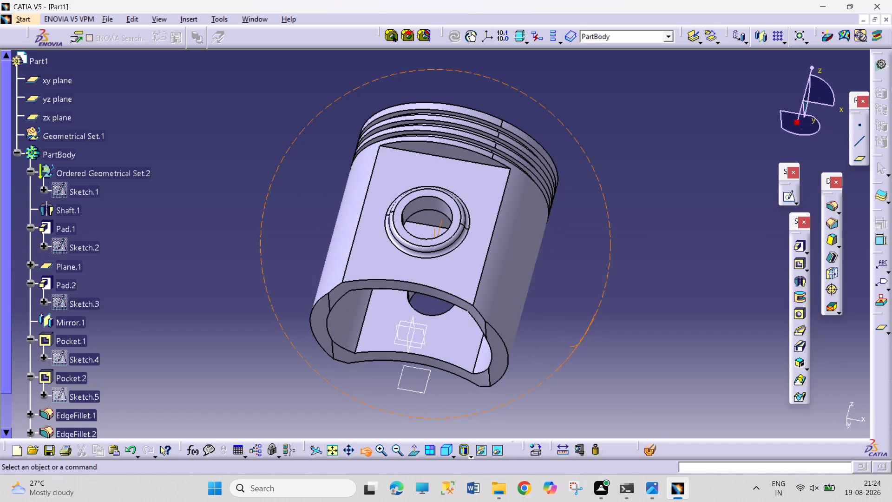
{"action": "left_click_drag", "start_coordinate": [587, 351], "coordinate": [505, 342]}
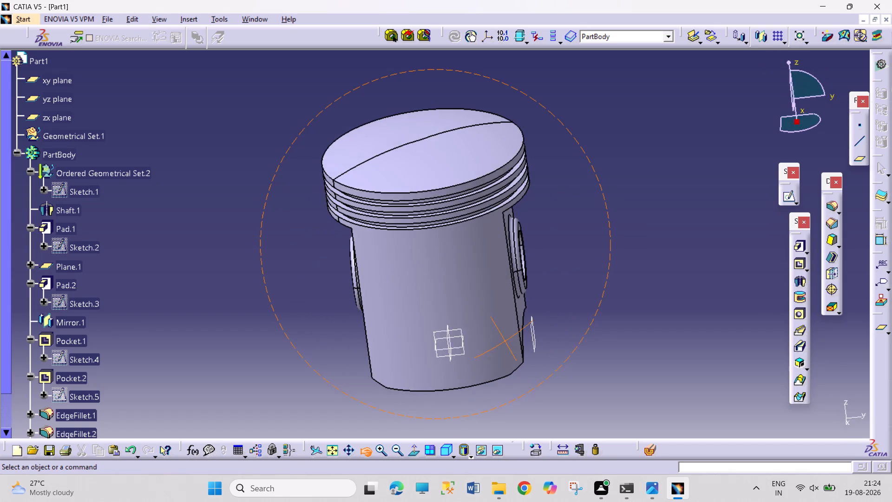
{"action": "left_click_drag", "start_coordinate": [505, 342], "coordinate": [488, 382]}
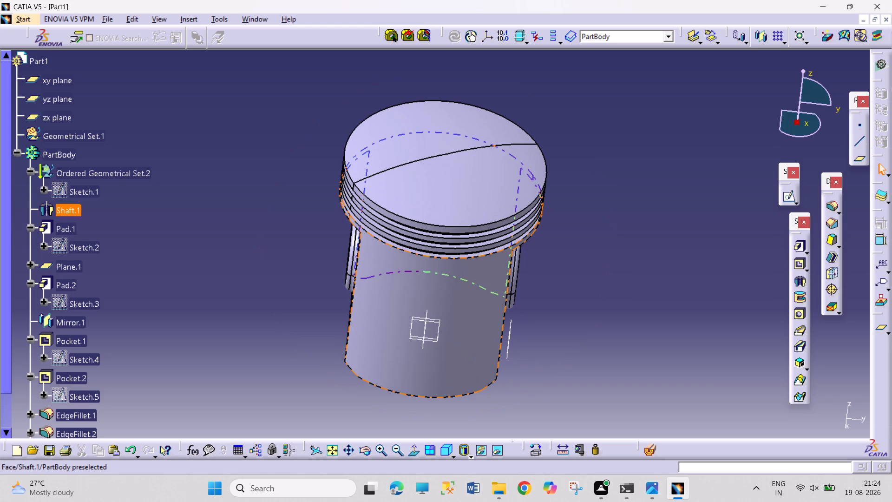
{"action": "left_click", "coordinate": [367, 449]}
{"action": "left_click_drag", "start_coordinate": [293, 293], "coordinate": [369, 328]}
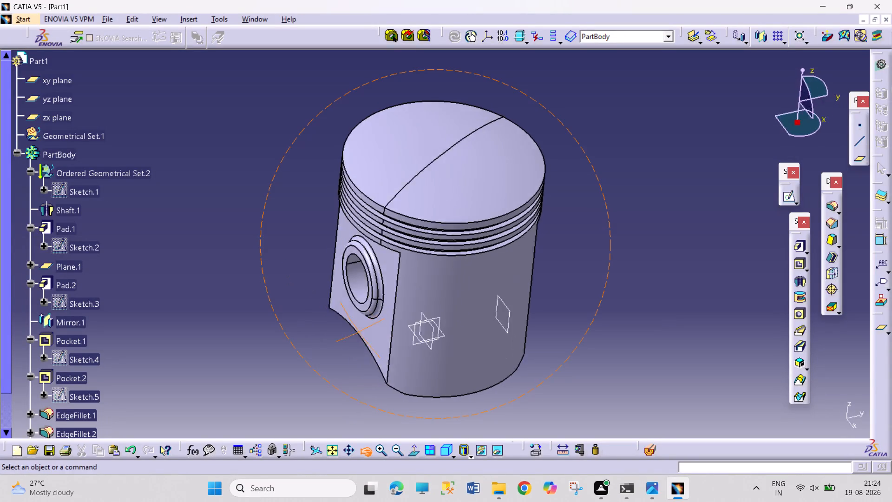
{"action": "left_click_drag", "start_coordinate": [369, 328], "coordinate": [294, 147]}
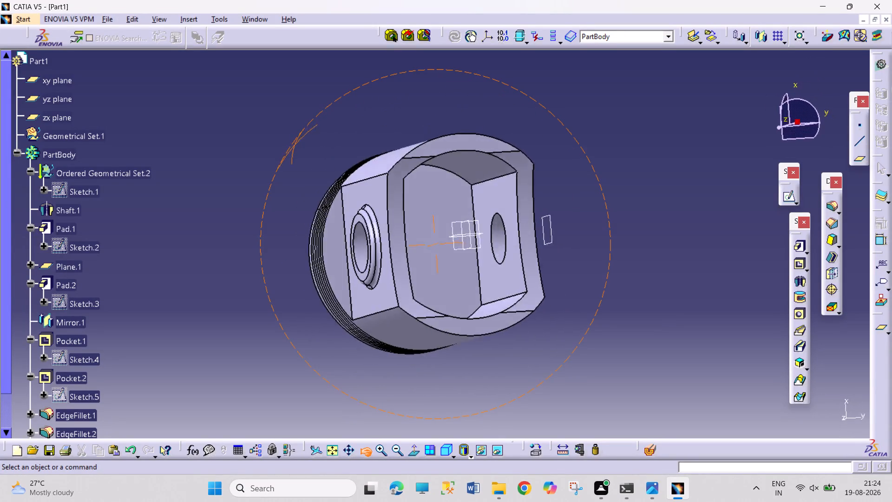
{"action": "left_click_drag", "start_coordinate": [294, 147], "coordinate": [235, 255]}
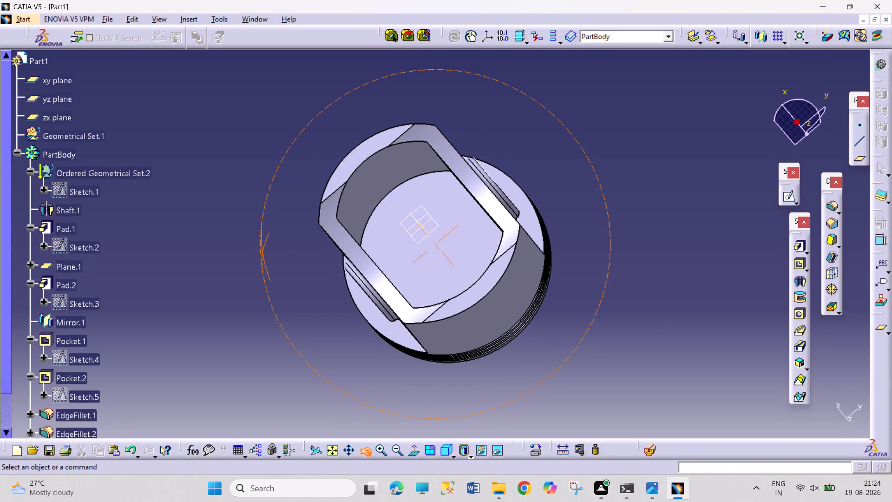
{"action": "left_click_drag", "start_coordinate": [235, 255], "coordinate": [304, 298]}
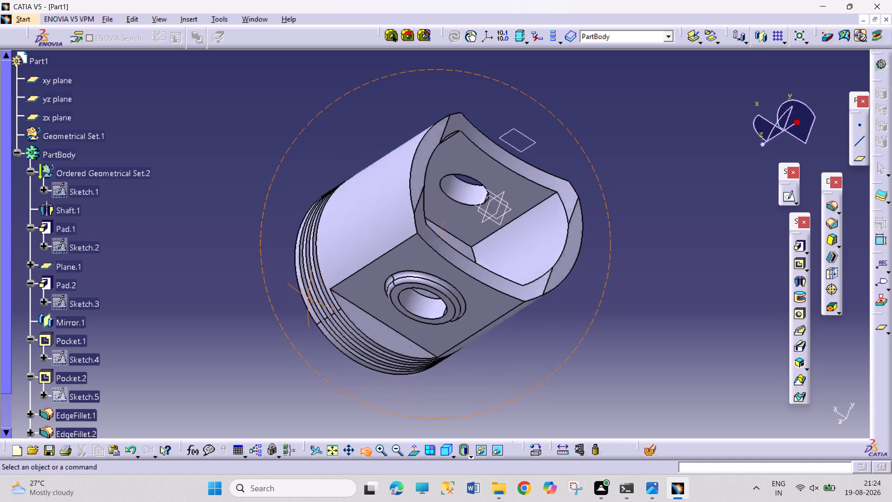
{"action": "left_click_drag", "start_coordinate": [304, 298], "coordinate": [261, 303]}
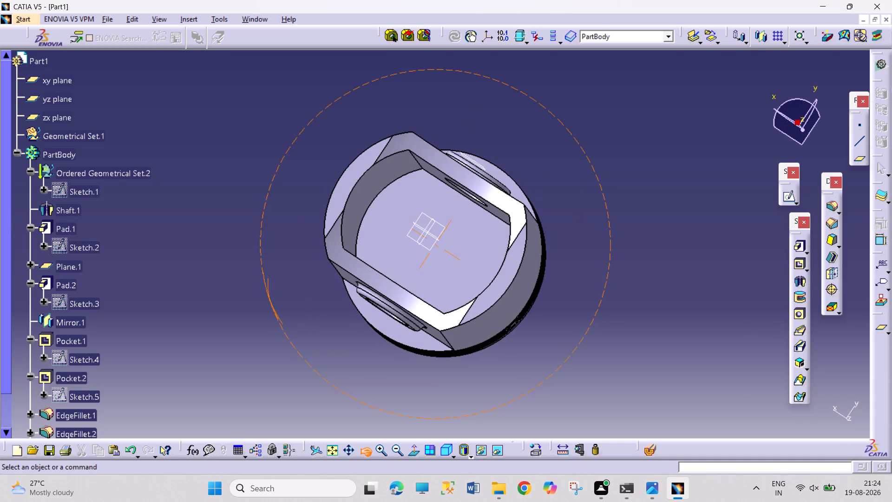
{"action": "left_click_drag", "start_coordinate": [261, 303], "coordinate": [263, 305]}
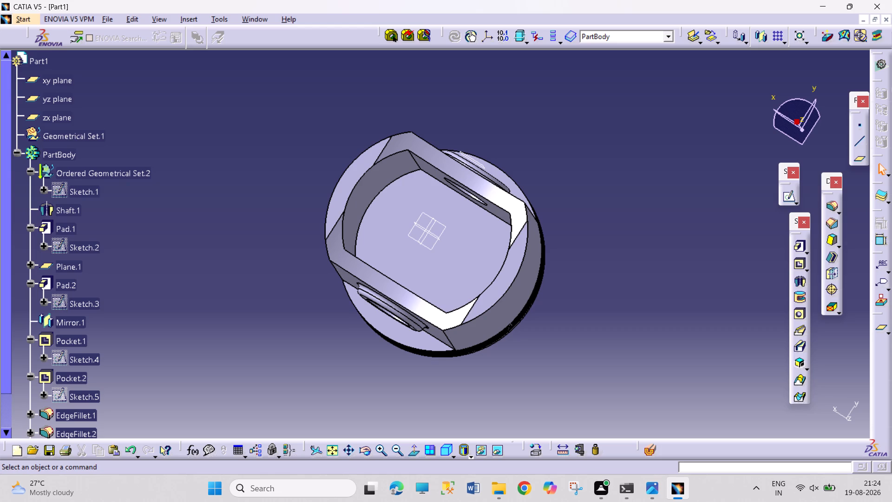
In Pad.1's Sketch.2, constrain the distance between the inner and outer horizontal lines below the horizontal axis to 2 mm.
{"action": "left_click", "coordinate": [80, 250]}
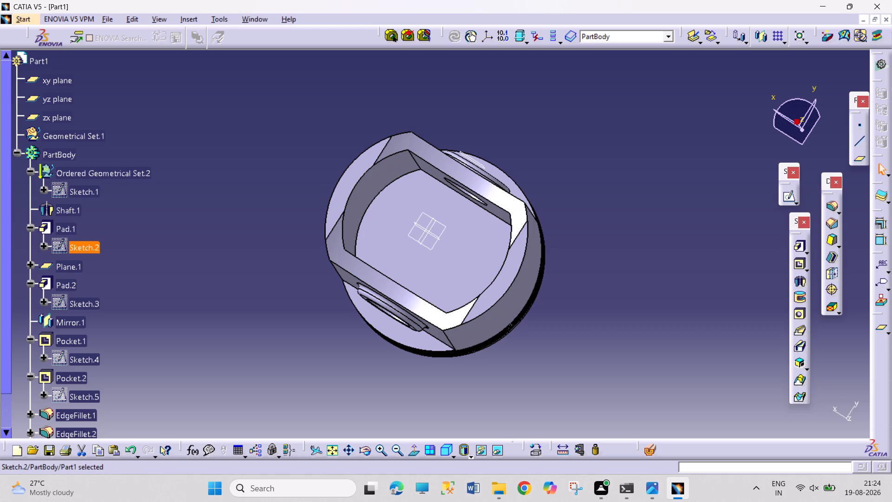
{"action": "double_click", "coordinate": [58, 297]}
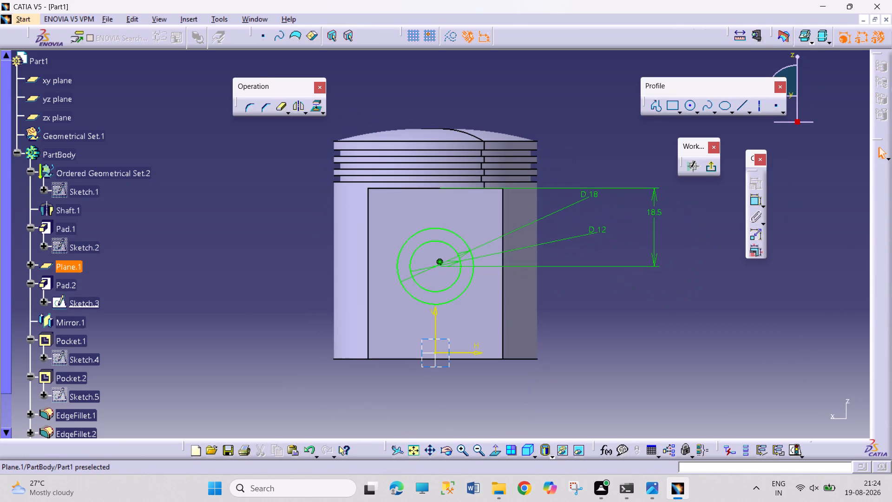
{"action": "double_click", "coordinate": [61, 248]}
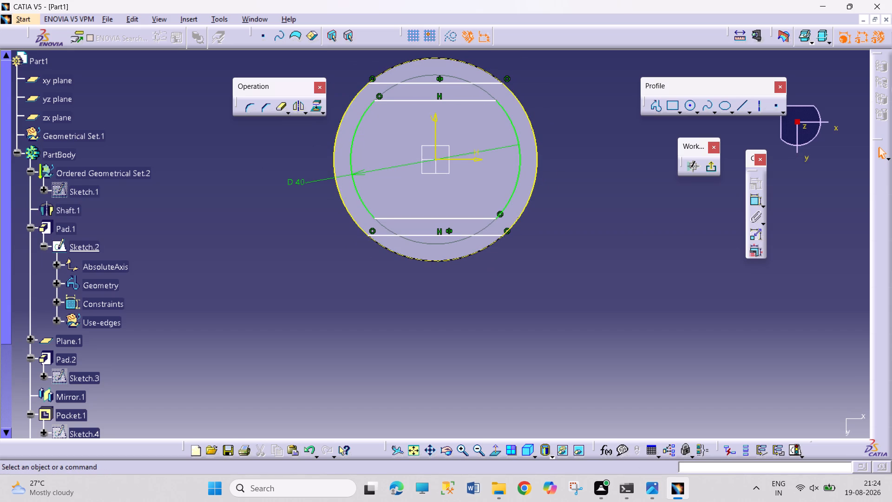
{"action": "left_click", "coordinate": [759, 200]}
{"action": "left_click", "coordinate": [477, 237]}
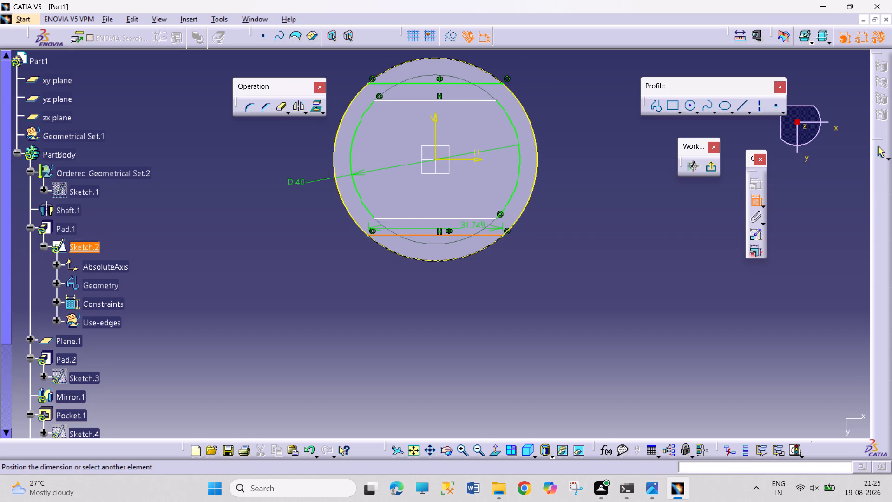
{"action": "left_click", "coordinate": [472, 217]}
{"action": "left_click", "coordinate": [573, 225]}
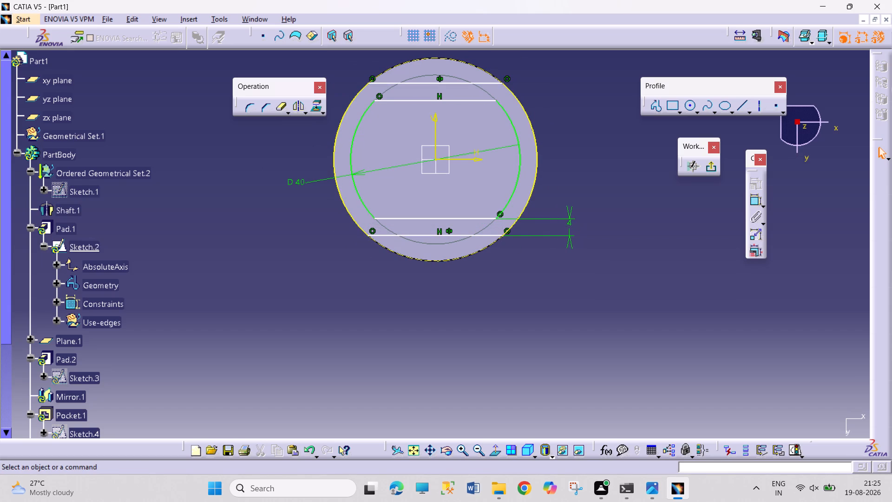
{"action": "double_click", "coordinate": [570, 221]}
{"action": "key", "text": "2"}
{"action": "key", "text": "Return"}
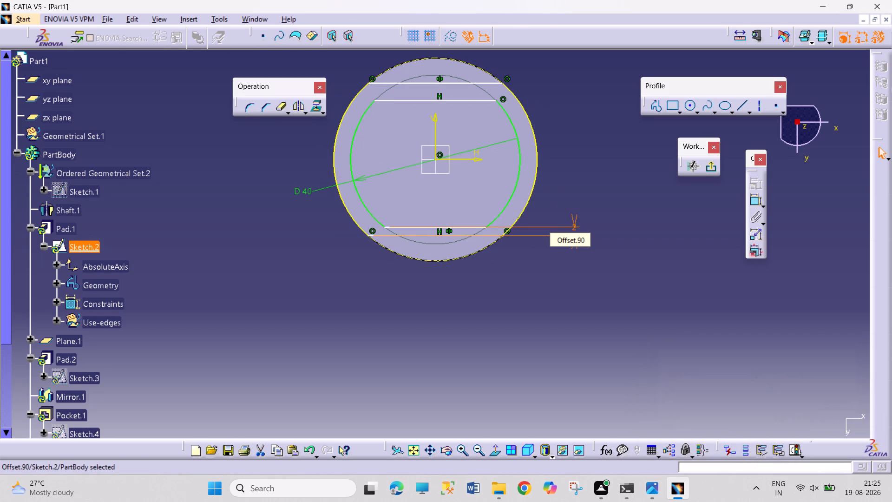
{"action": "left_click", "coordinate": [646, 211]}
Constrain the inner and outer horizontal lines above the sketch's horizontal axis to 2 mm apart and exit the sketch.
{"action": "left_click", "coordinate": [755, 202]}
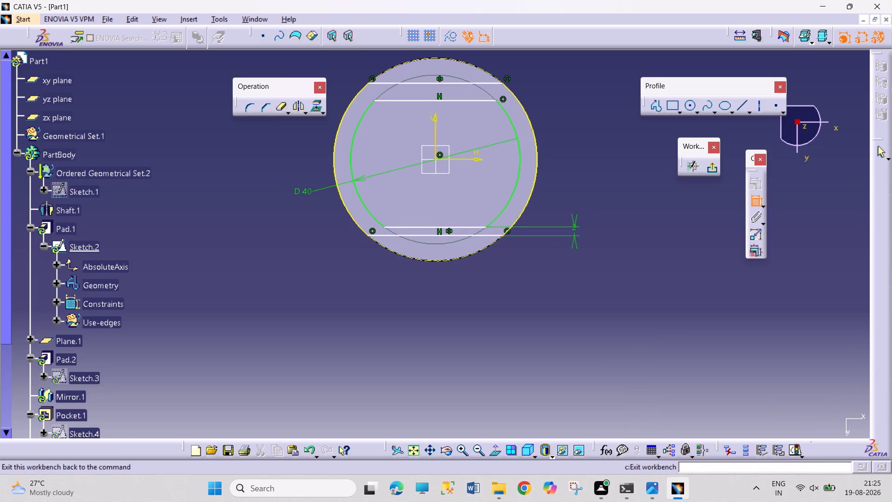
{"action": "left_click", "coordinate": [464, 101]}
{"action": "left_click", "coordinate": [464, 82]}
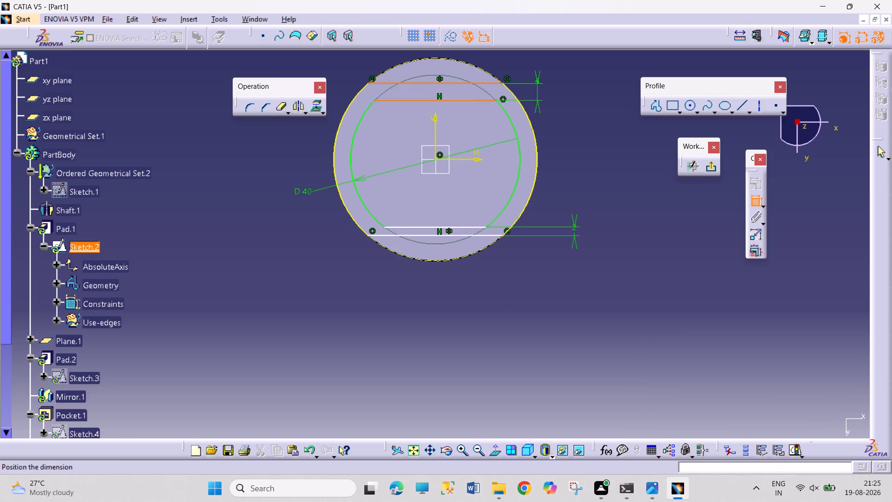
{"action": "left_click", "coordinate": [553, 86]}
{"action": "left_click_drag", "start_coordinate": [548, 82], "coordinate": [548, 60]}
{"action": "double_click", "coordinate": [546, 60]}
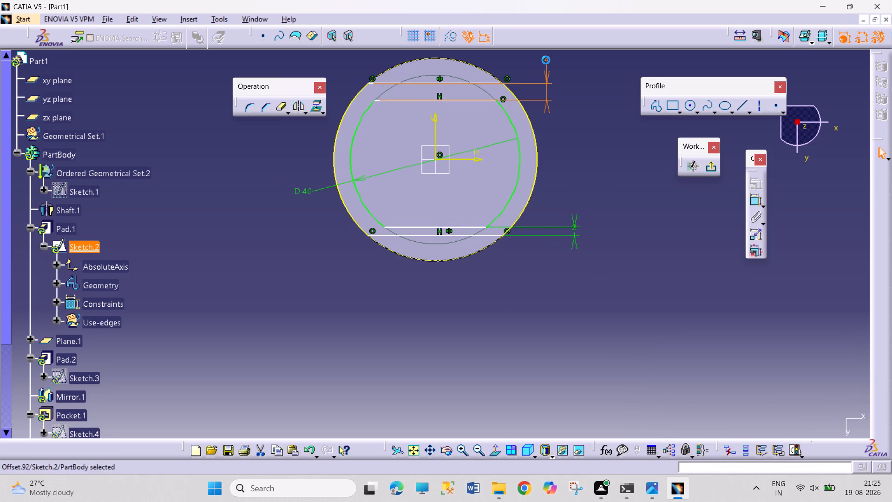
{"action": "key", "text": "2"}
{"action": "key", "text": "Return"}
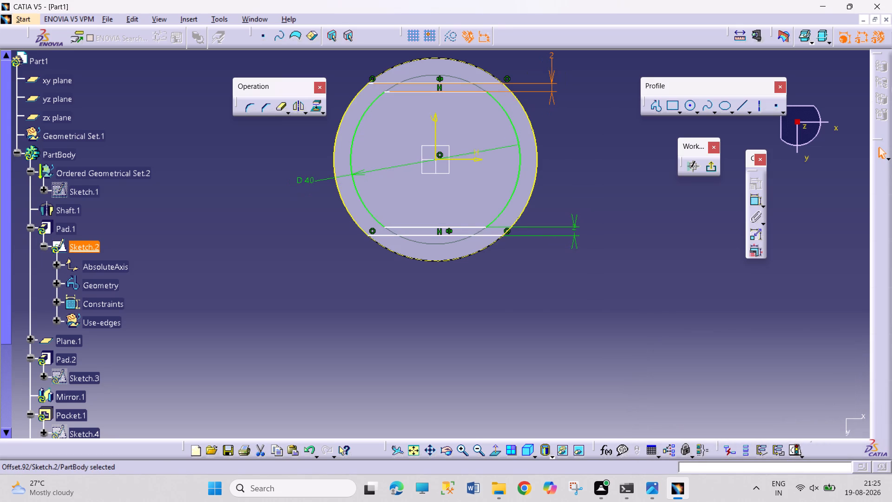
{"action": "left_click", "coordinate": [591, 133]}
{"action": "left_click", "coordinate": [708, 168]}
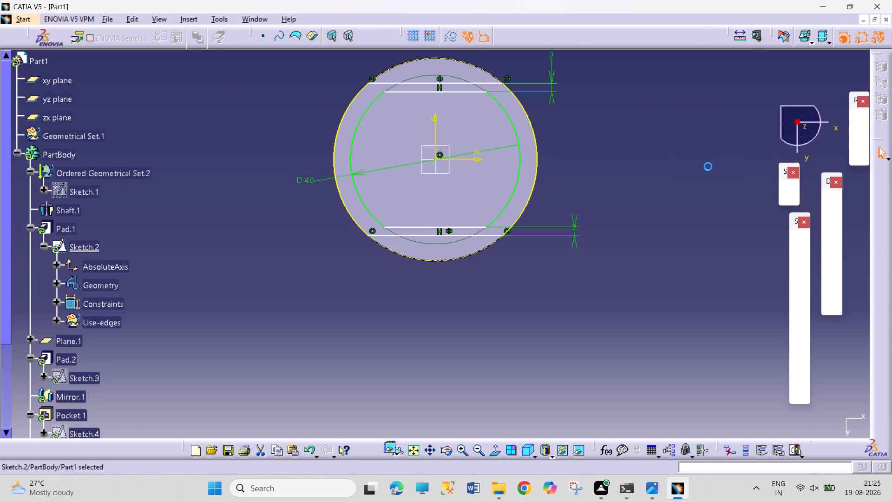
{"action": "left_click", "coordinate": [649, 202]}
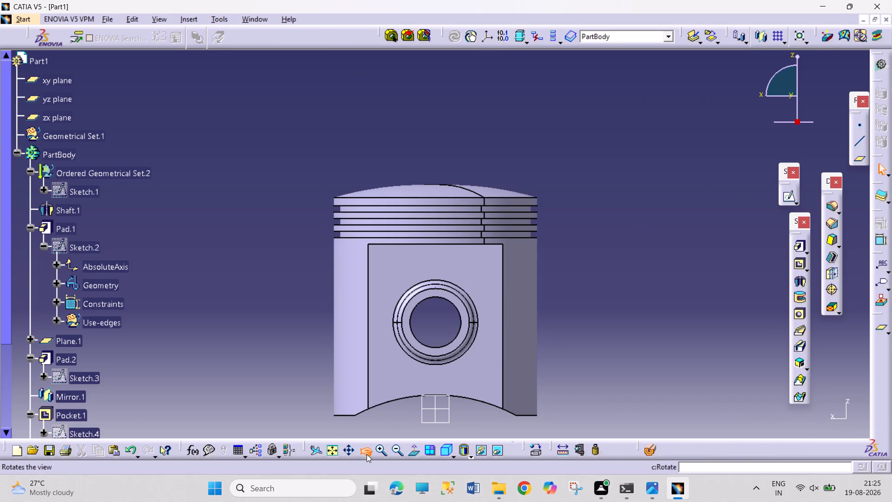
Undo the 2 mm wall-distance edit made in Pad.1's Sketch.2 after checking the skirt from below.
{"action": "left_click", "coordinate": [367, 454]}
{"action": "left_click_drag", "start_coordinate": [295, 410], "coordinate": [415, 139]}
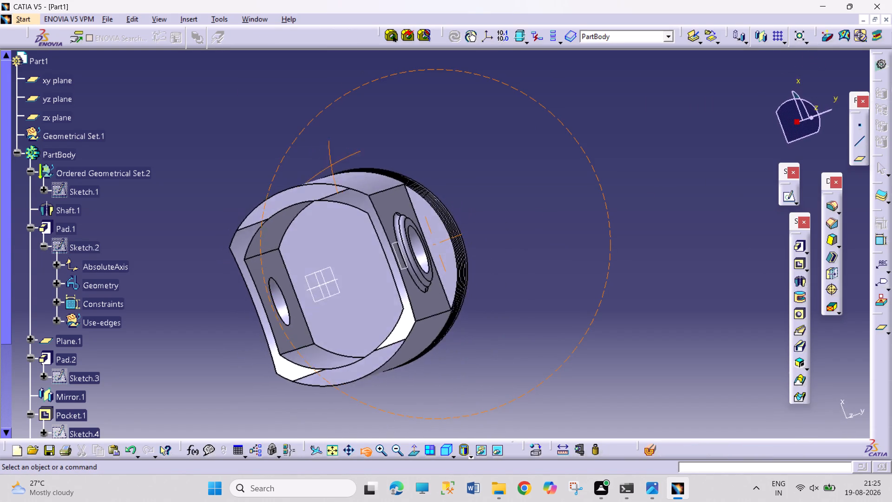
{"action": "left_click_drag", "start_coordinate": [415, 139], "coordinate": [461, 124]}
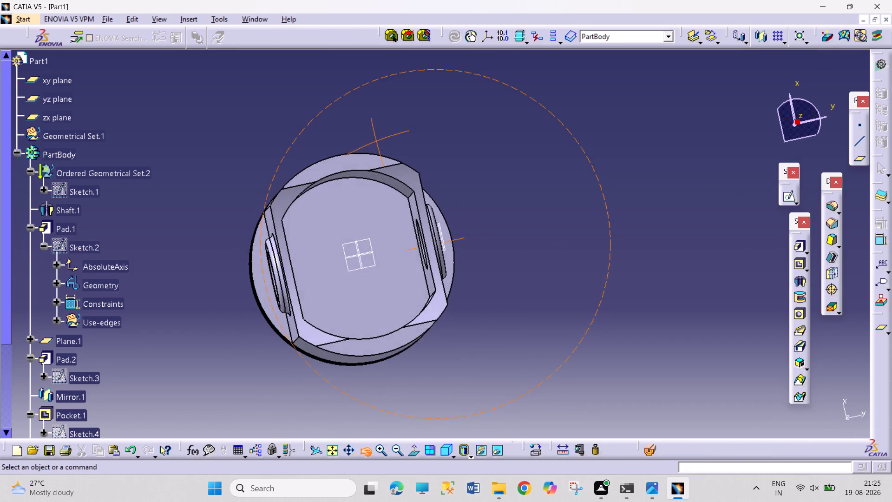
{"action": "left_click_drag", "start_coordinate": [461, 124], "coordinate": [462, 129]}
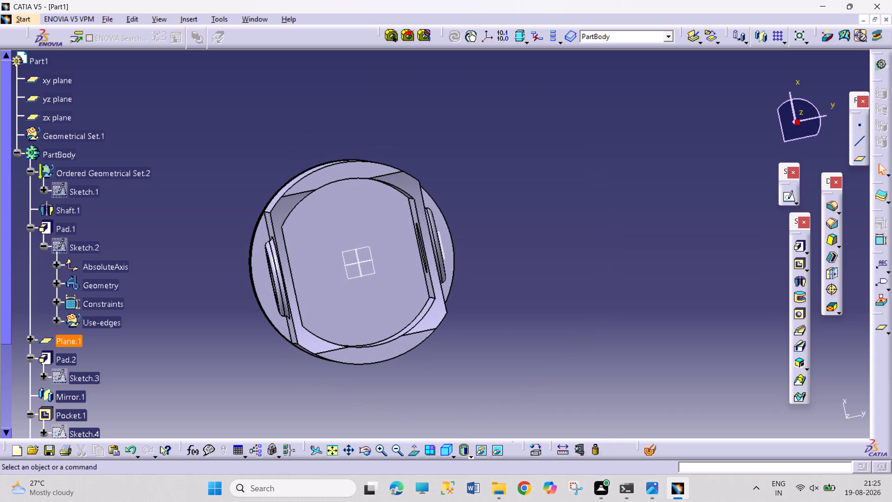
{"action": "key", "text": "ctrl+z"}
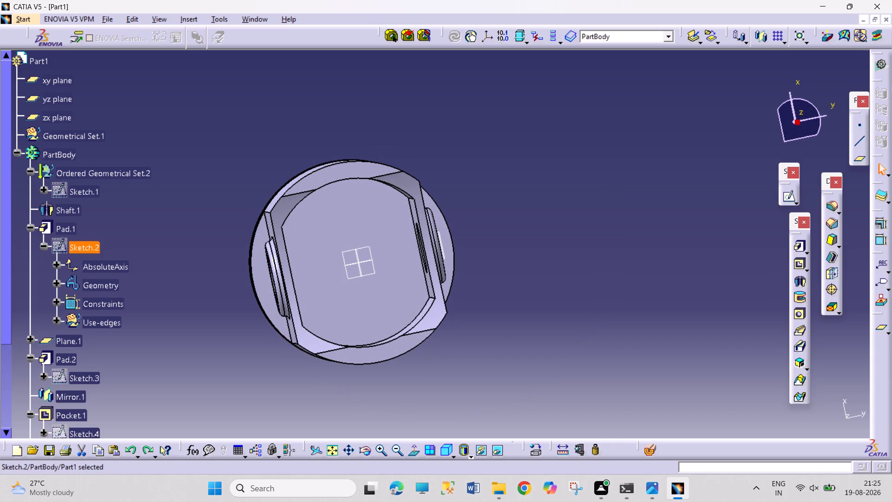
{"action": "key", "text": "ctrl+z"}
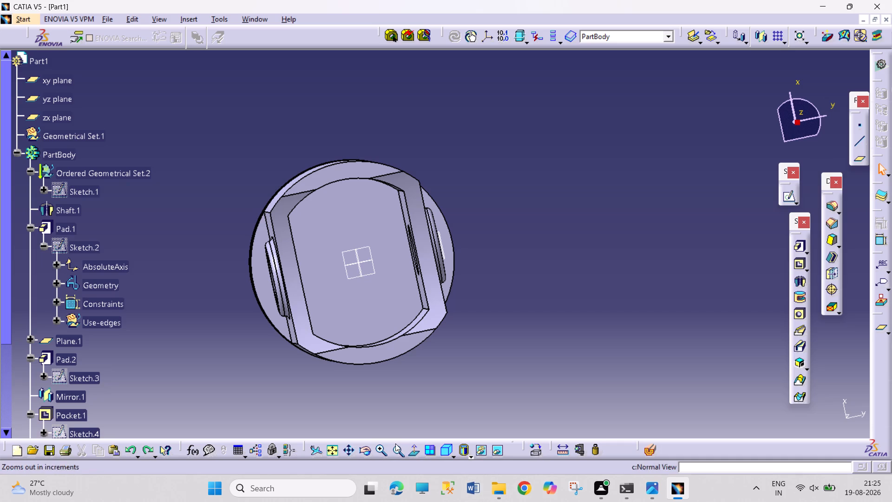
Examine the skirt's flat walls and hollow interior, the pin bosses, ring grooves and domed crown from several angles.
{"action": "left_click", "coordinate": [363, 448]}
{"action": "left_click_drag", "start_coordinate": [203, 226], "coordinate": [366, 223]}
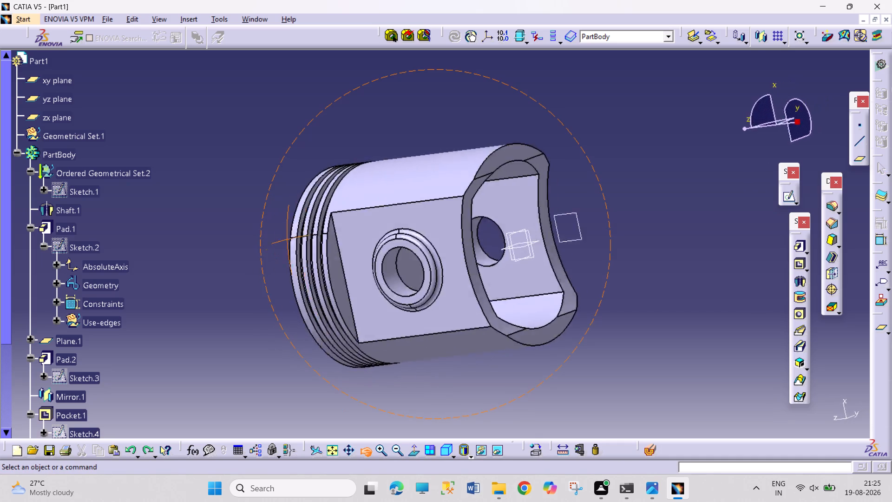
{"action": "left_click_drag", "start_coordinate": [366, 223], "coordinate": [226, 191]}
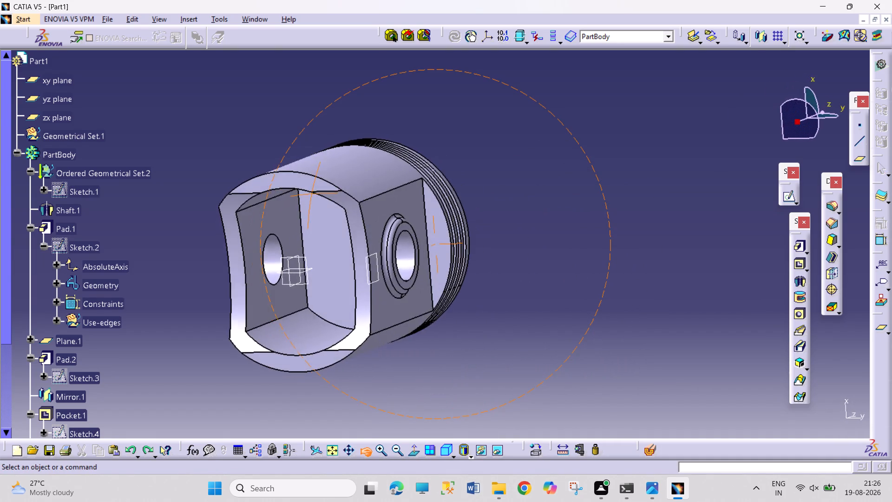
{"action": "left_click_drag", "start_coordinate": [226, 191], "coordinate": [364, 164]}
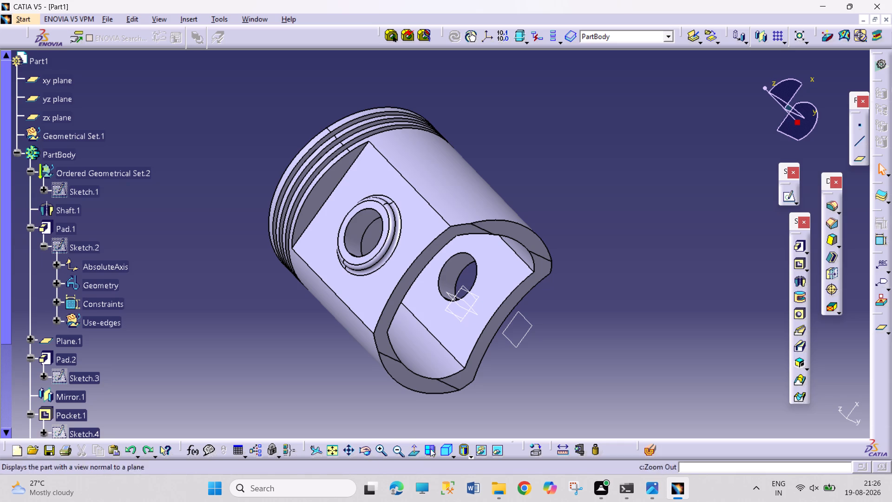
{"action": "left_click", "coordinate": [369, 449]}
{"action": "left_click_drag", "start_coordinate": [231, 96], "coordinate": [235, 97]}
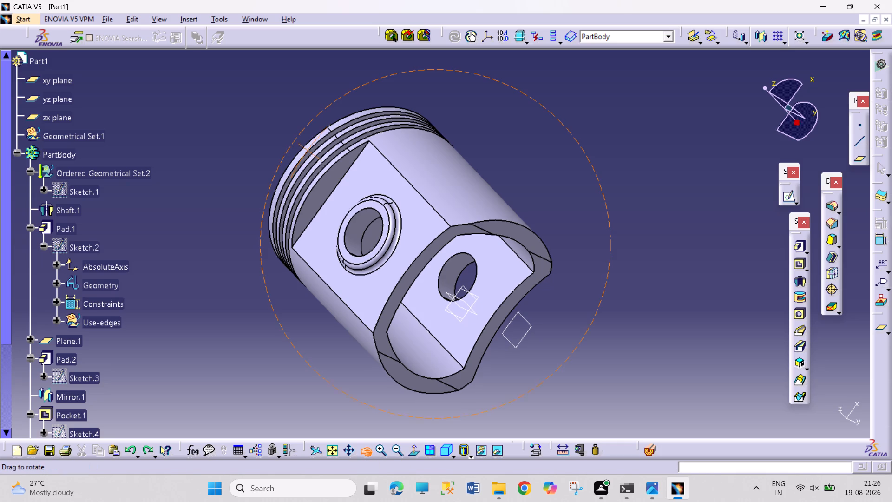
{"action": "left_click_drag", "start_coordinate": [235, 97], "coordinate": [512, 164]}
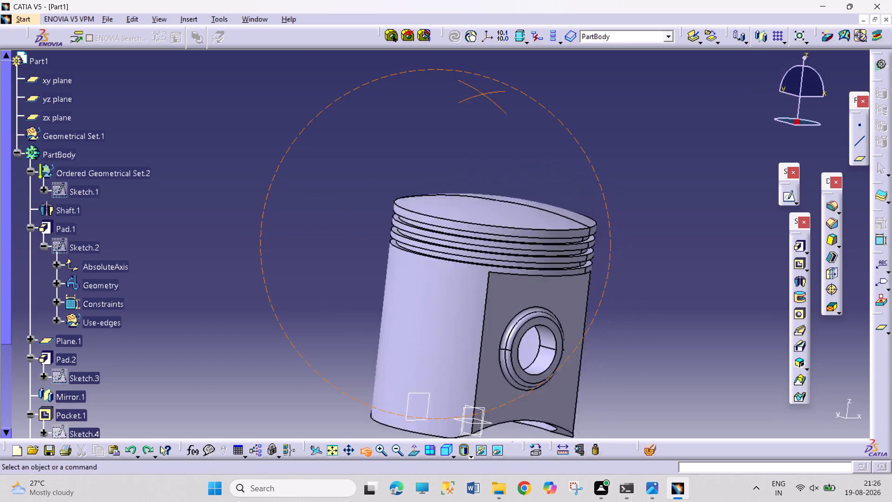
{"action": "left_click_drag", "start_coordinate": [512, 164], "coordinate": [601, 120]}
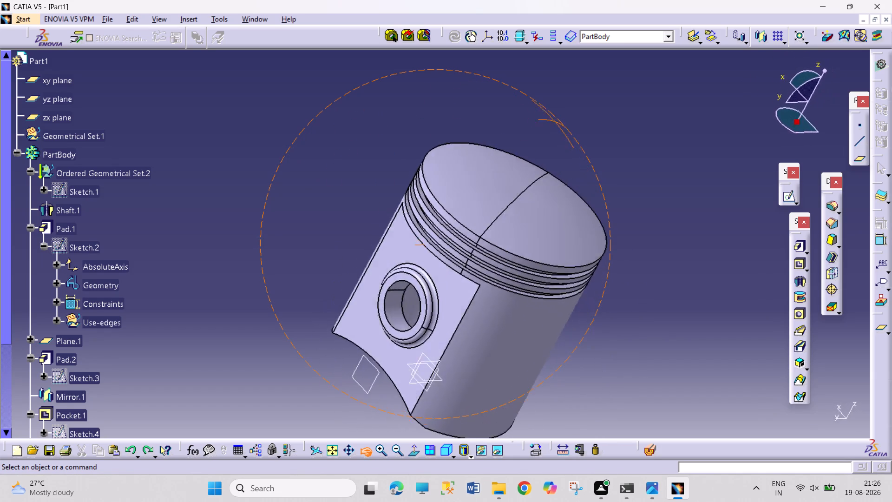
{"action": "left_click_drag", "start_coordinate": [601, 120], "coordinate": [585, 80]}
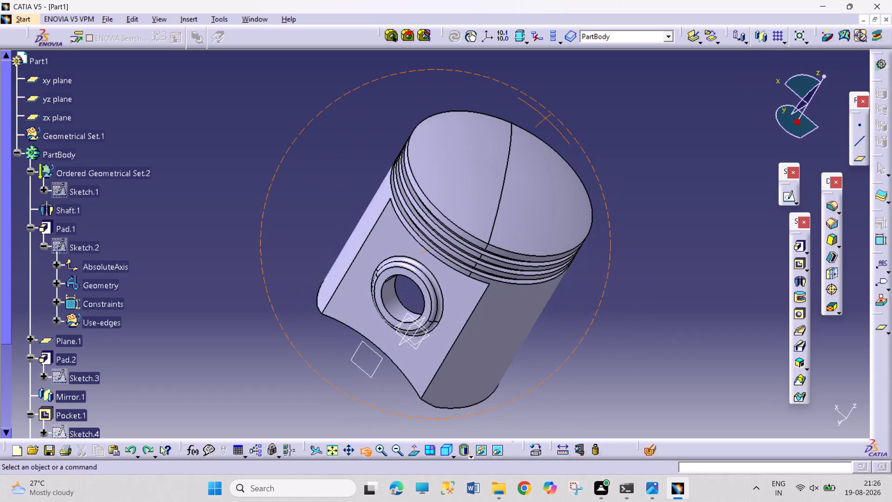
{"action": "left_click_drag", "start_coordinate": [585, 80], "coordinate": [535, 108]}
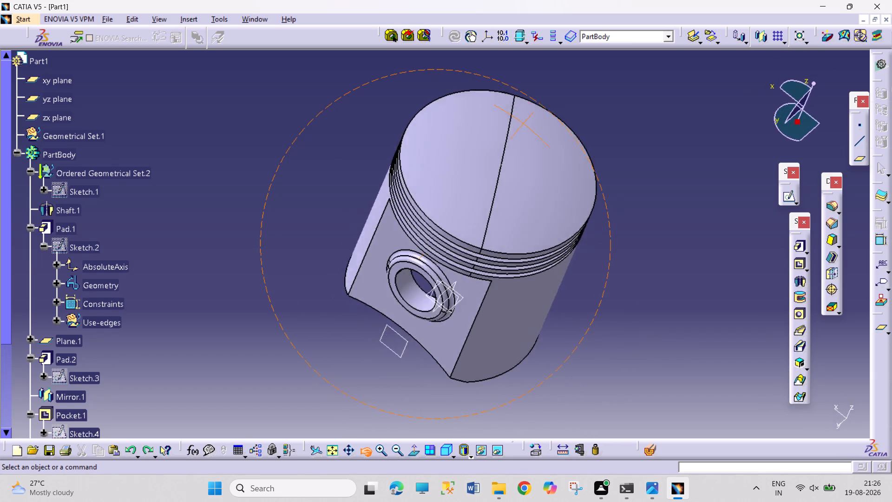
{"action": "left_click_drag", "start_coordinate": [535, 108], "coordinate": [582, 68]}
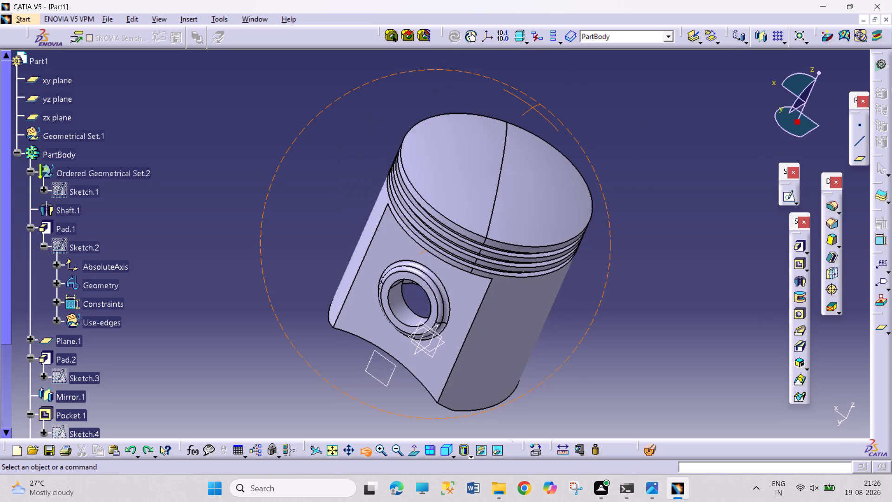
{"action": "left_click_drag", "start_coordinate": [582, 68], "coordinate": [573, 72]}
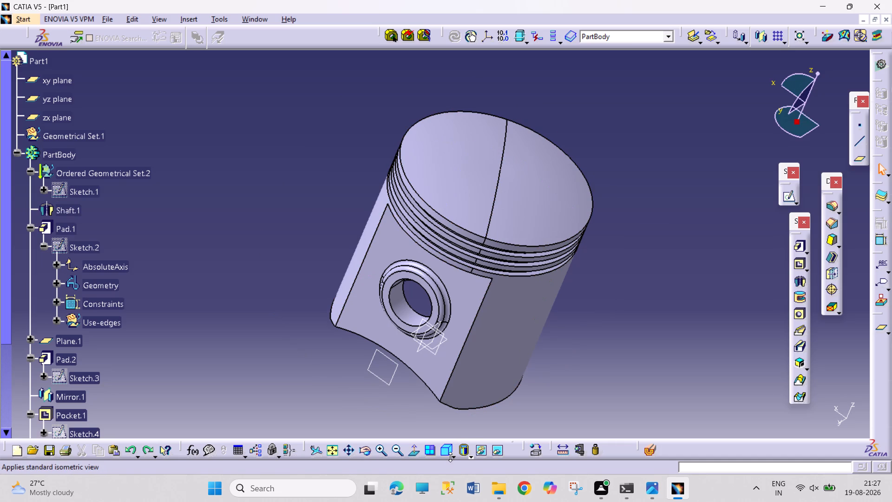
Inspect the piston's internal cross-section through both pin bosses in the front view using Dynamic Sectioning, and close the section.
{"action": "left_click", "coordinate": [453, 455]}
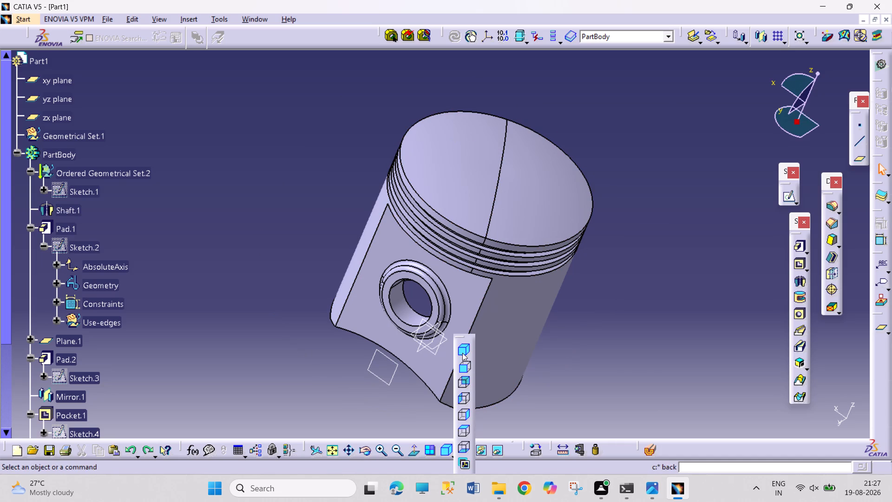
{"action": "left_click", "coordinate": [462, 363]}
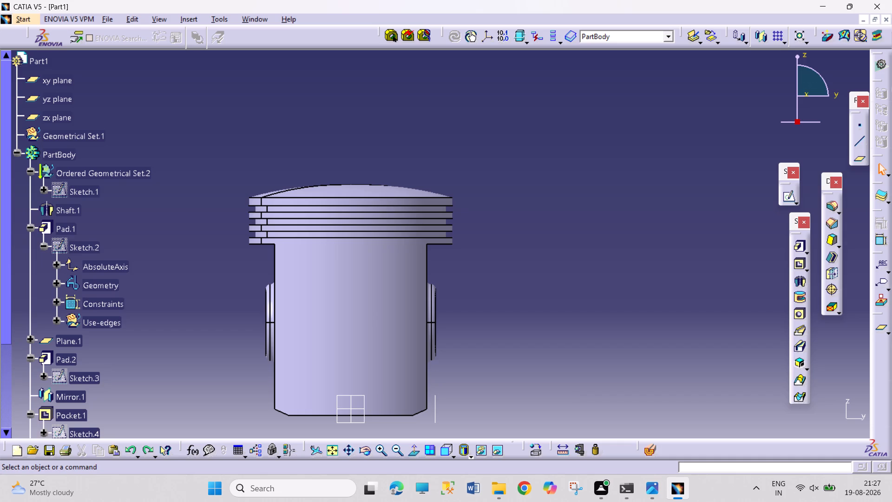
{"action": "left_click", "coordinate": [656, 449]}
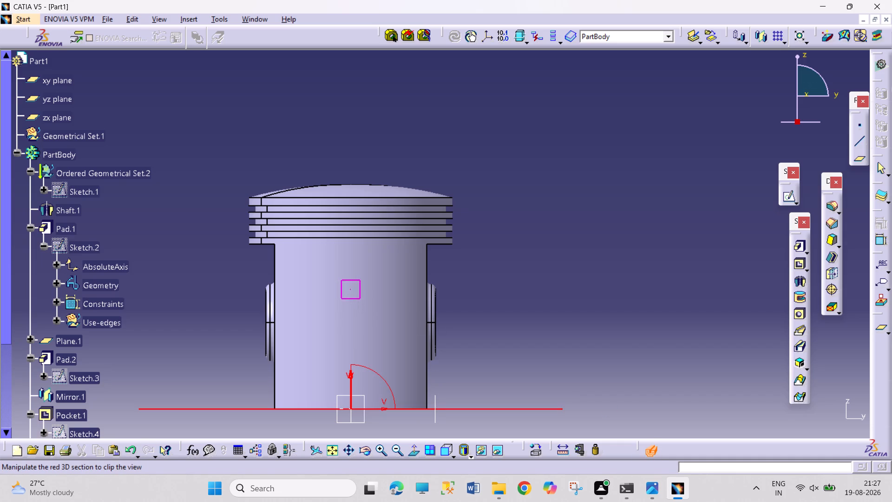
{"action": "left_click", "coordinate": [352, 288]}
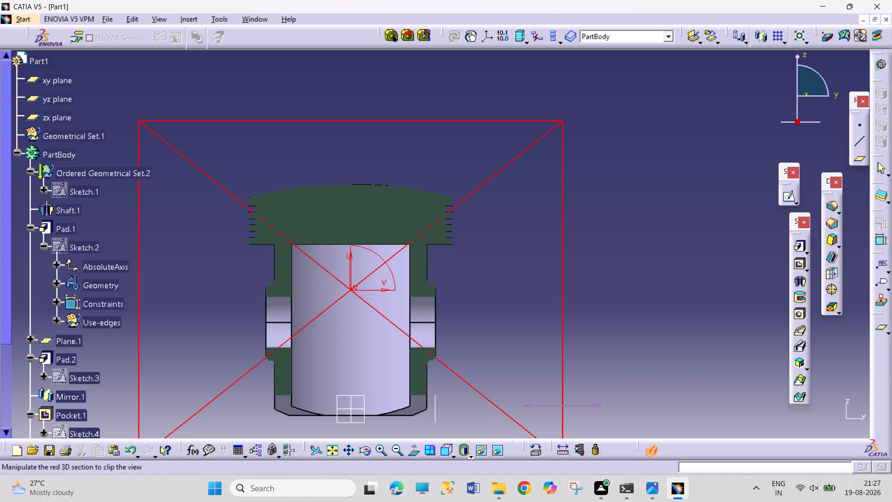
{"action": "left_click", "coordinate": [651, 450]}
{"action": "left_click", "coordinate": [629, 329]}
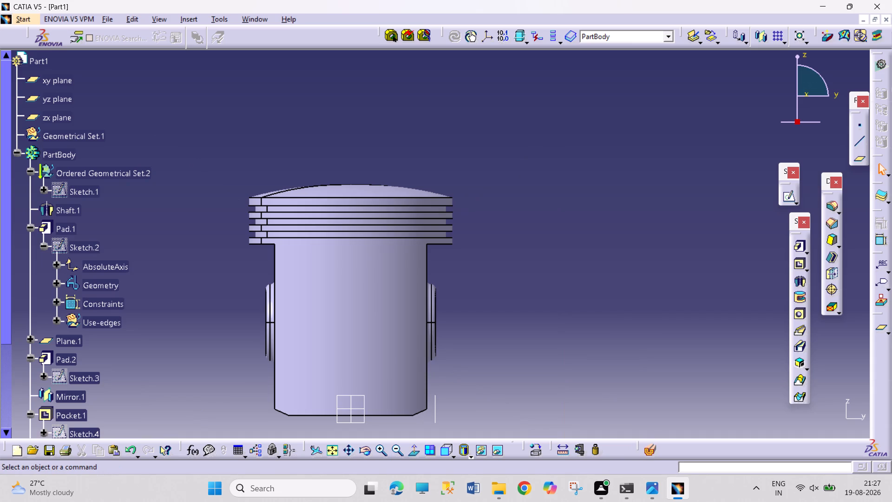
{"action": "left_click", "coordinate": [651, 447]}
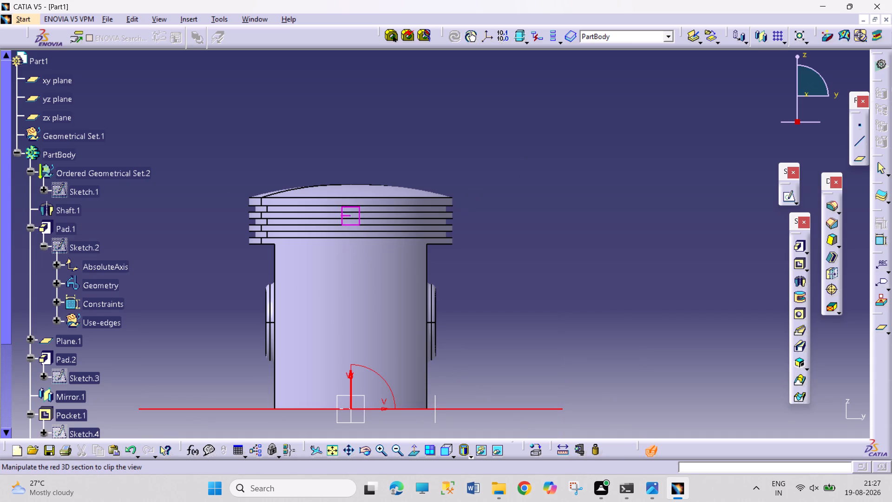
{"action": "left_click", "coordinate": [361, 290]}
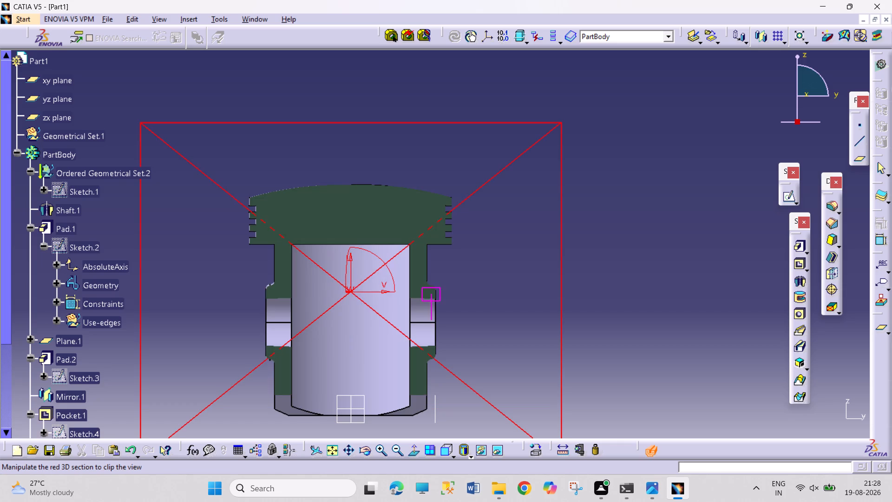
{"action": "left_click", "coordinate": [653, 451]}
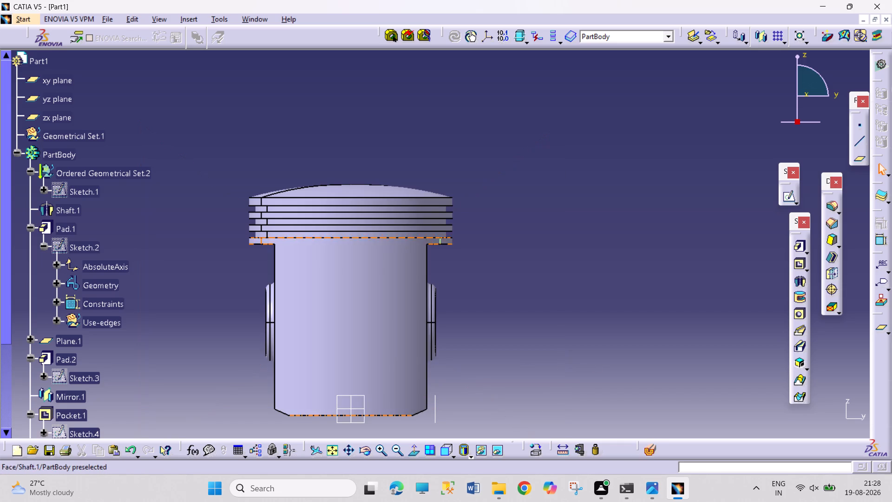
Inspect the piston's cross-section again from a slightly tilted view with Dynamic Sectioning, and close the section.
{"action": "left_click", "coordinate": [454, 454]}
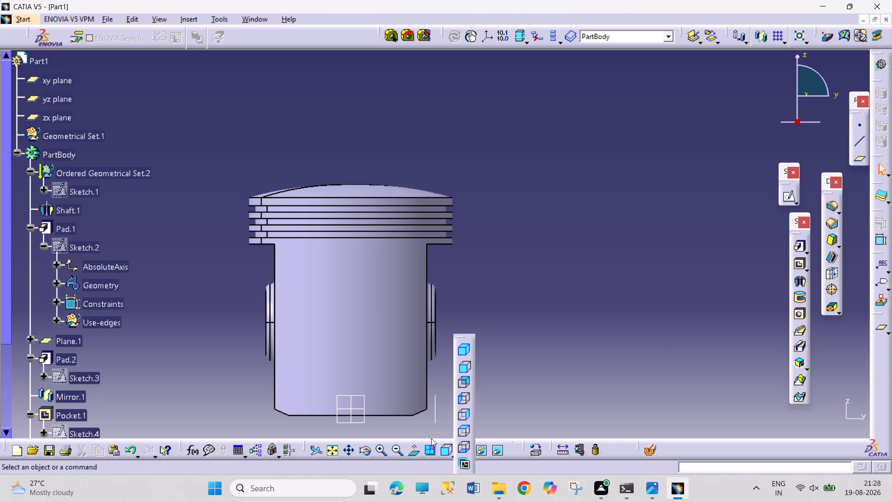
{"action": "left_click", "coordinate": [374, 448]}
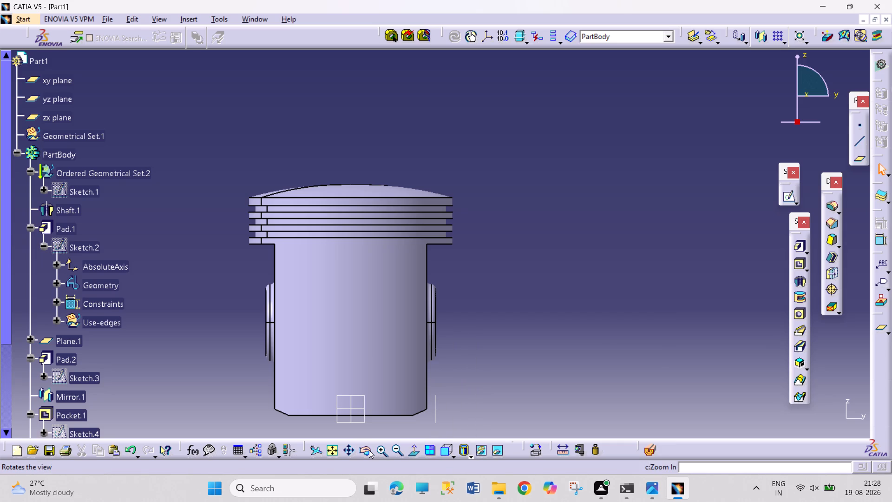
{"action": "left_click", "coordinate": [369, 450]}
{"action": "left_click_drag", "start_coordinate": [232, 288], "coordinate": [237, 293]}
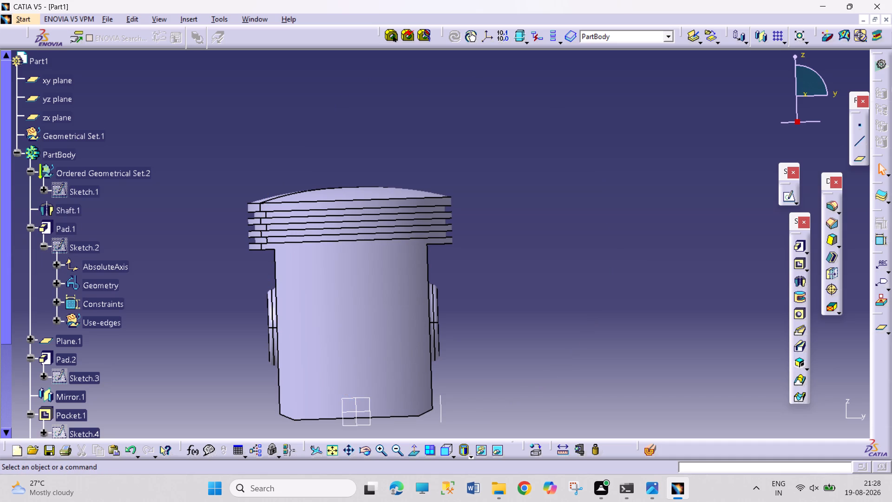
{"action": "left_click", "coordinate": [658, 456]}
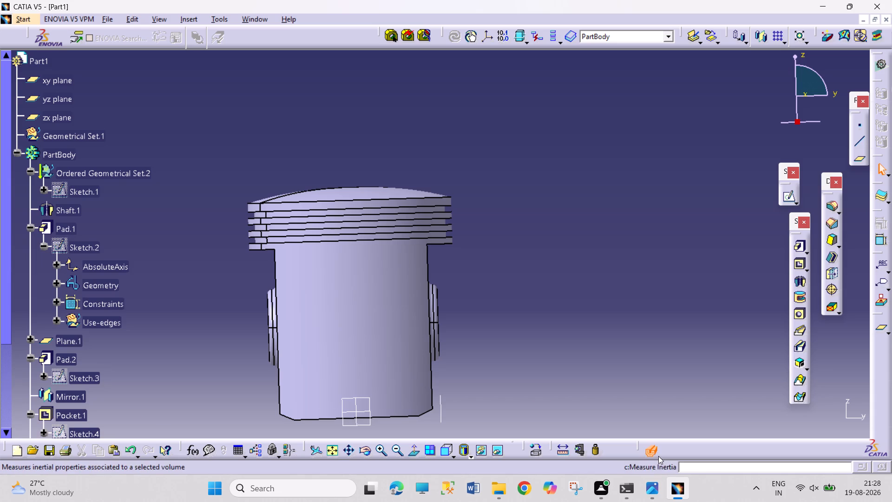
{"action": "left_click", "coordinate": [389, 273]}
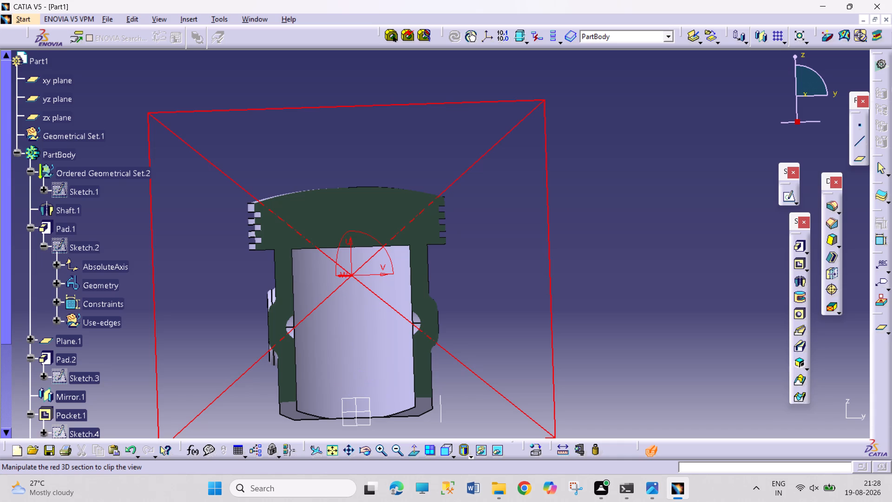
{"action": "left_click", "coordinate": [649, 449]}
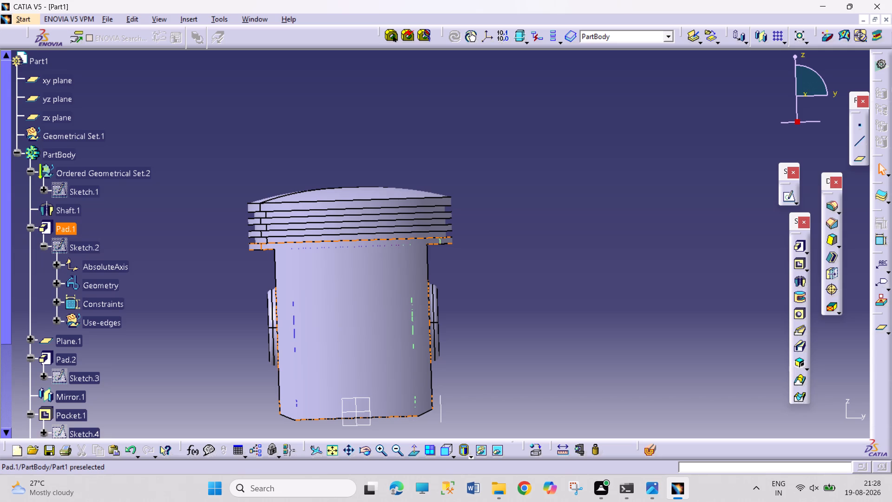
Open Sketch.1 to review the crown and ring-groove profile dimensions, and exit the sketch.
{"action": "double_click", "coordinate": [65, 196]}
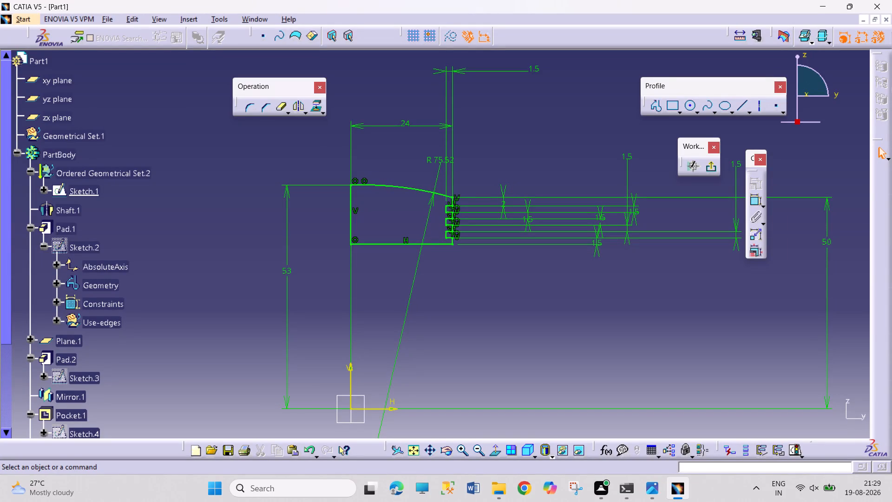
{"action": "left_click", "coordinate": [714, 167]}
{"action": "left_click", "coordinate": [571, 296]}
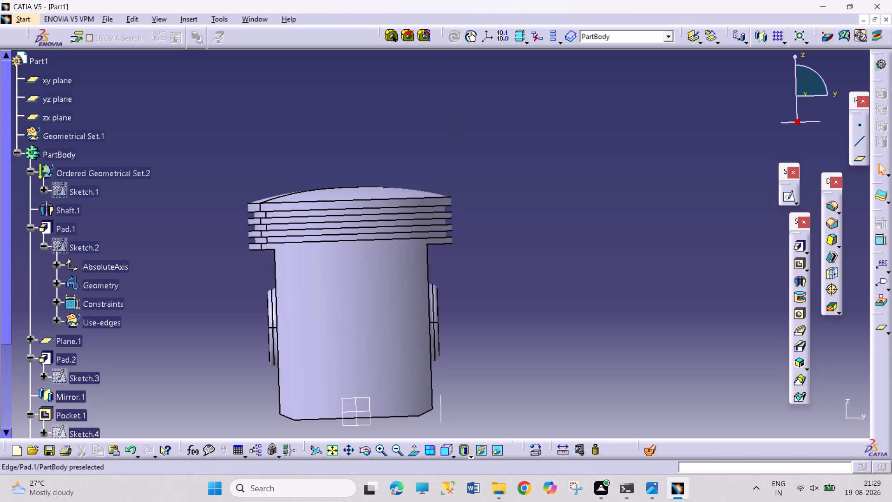
Examine the piston from several angles and inspect its cross-section through the pin bosses with Dynamic Sectioning.
{"action": "left_click", "coordinate": [367, 449]}
{"action": "left_click_drag", "start_coordinate": [195, 253], "coordinate": [483, 233]}
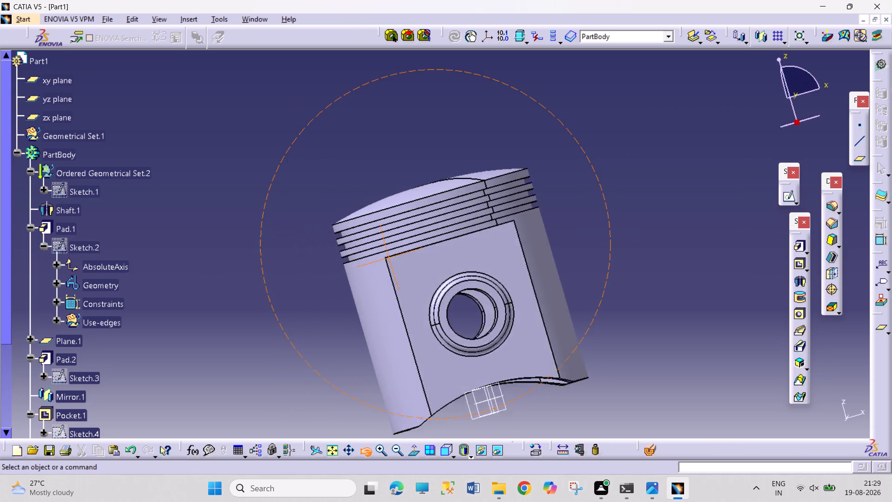
{"action": "left_click_drag", "start_coordinate": [483, 233], "coordinate": [515, 267]}
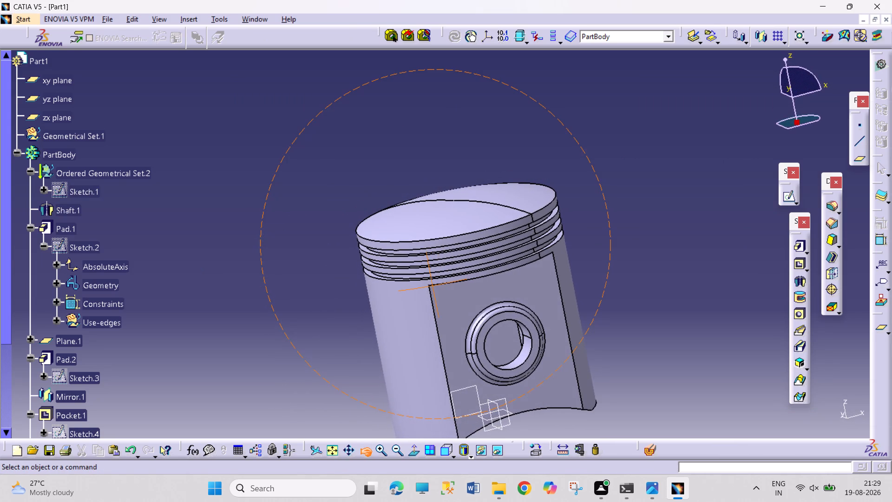
{"action": "left_click_drag", "start_coordinate": [515, 267], "coordinate": [536, 258]}
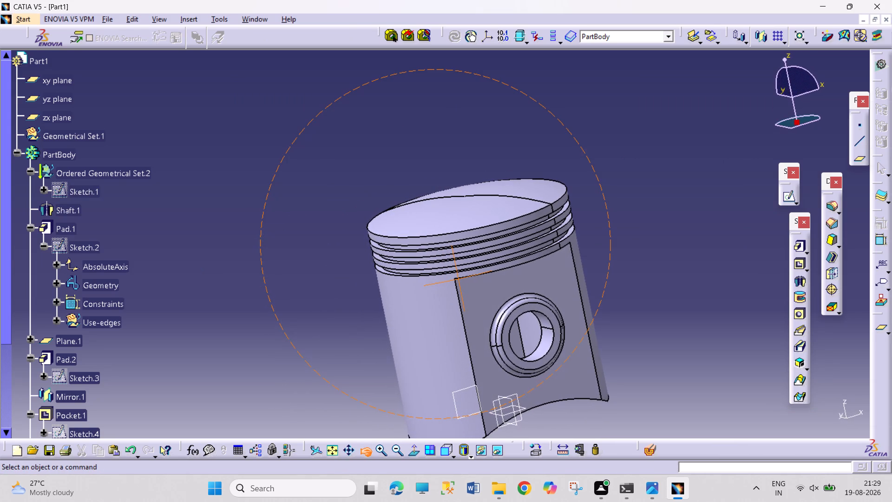
{"action": "left_click_drag", "start_coordinate": [536, 258], "coordinate": [400, 267]}
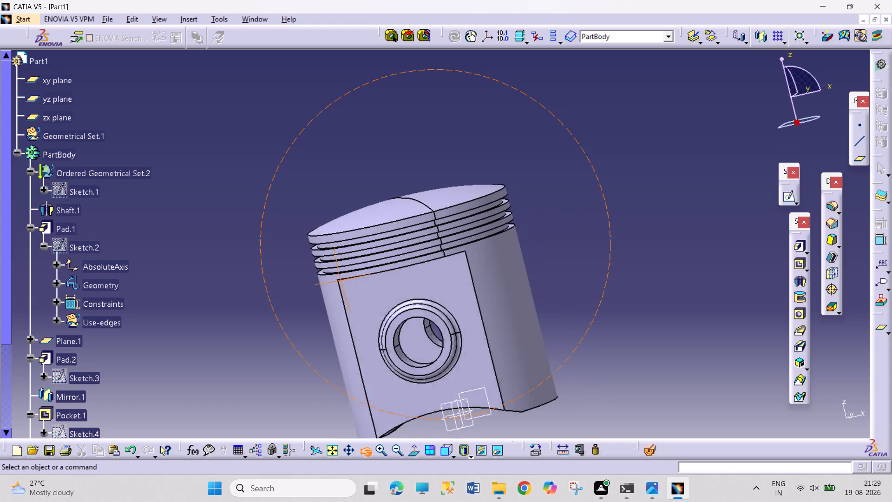
{"action": "left_click_drag", "start_coordinate": [400, 267], "coordinate": [304, 284]}
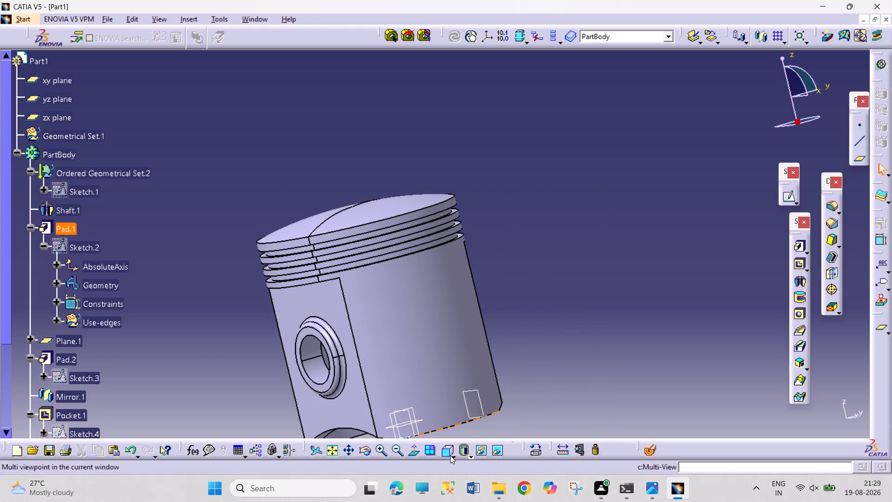
{"action": "left_click", "coordinate": [445, 453]}
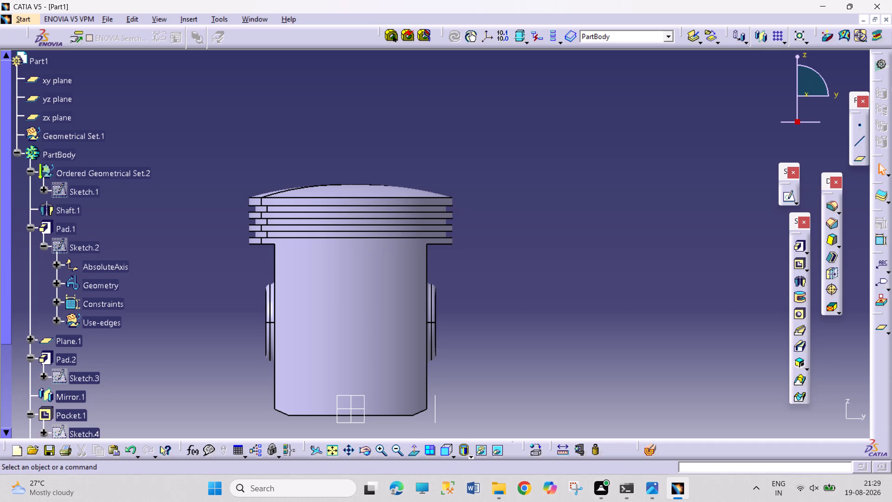
{"action": "left_click", "coordinate": [649, 455]}
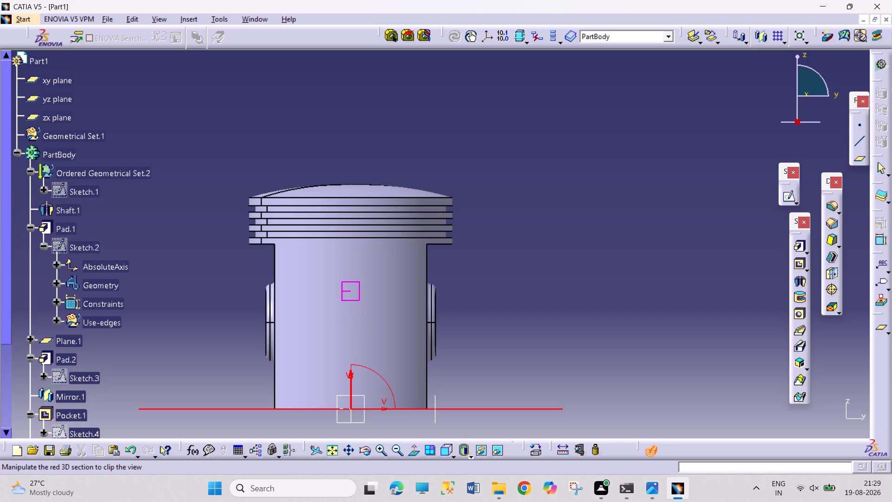
{"action": "left_click", "coordinate": [350, 285]}
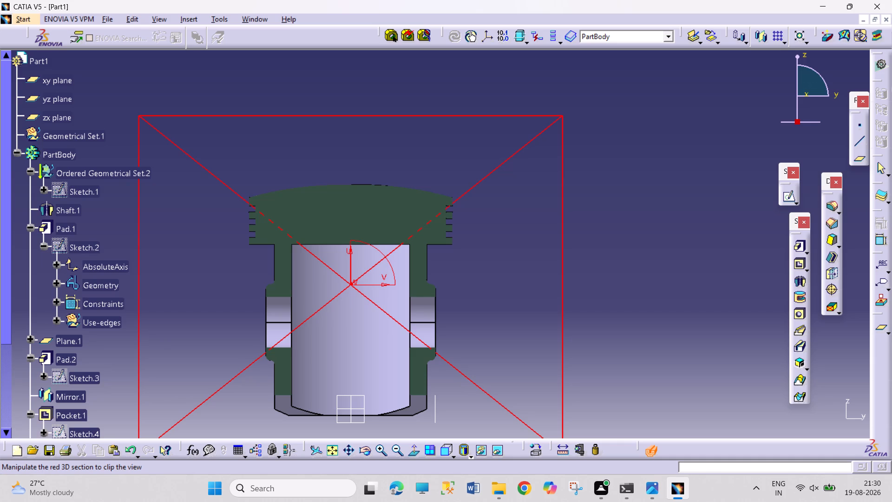
{"action": "left_click", "coordinate": [646, 447]}
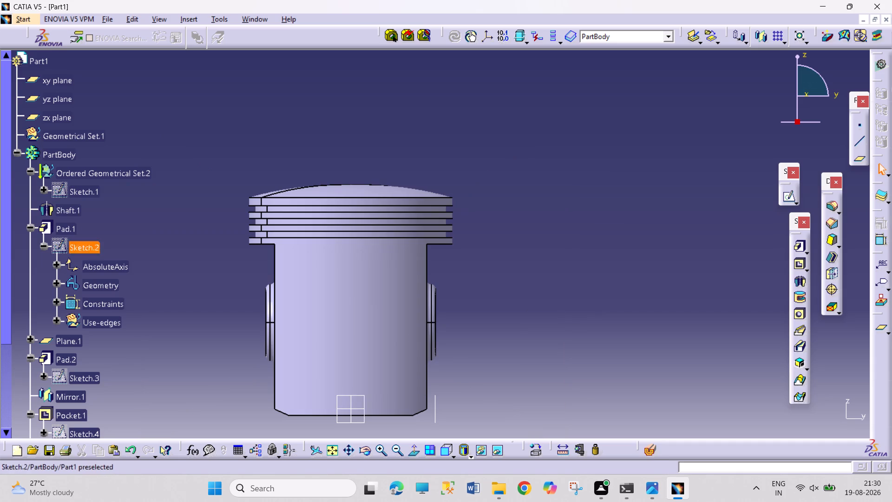
In Sketch.1, move the height dimension of the land under the lowest ring groove clear below the profile, and exit the sketch.
{"action": "double_click", "coordinate": [67, 193]}
{"action": "double_click", "coordinate": [63, 188]}
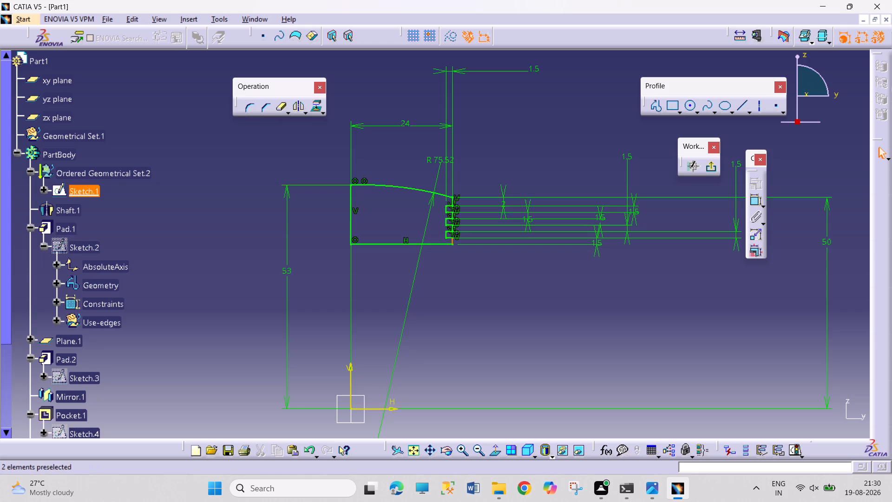
{"action": "left_click_drag", "start_coordinate": [601, 243], "coordinate": [587, 278]}
{"action": "left_click_drag", "start_coordinate": [581, 243], "coordinate": [611, 257]}
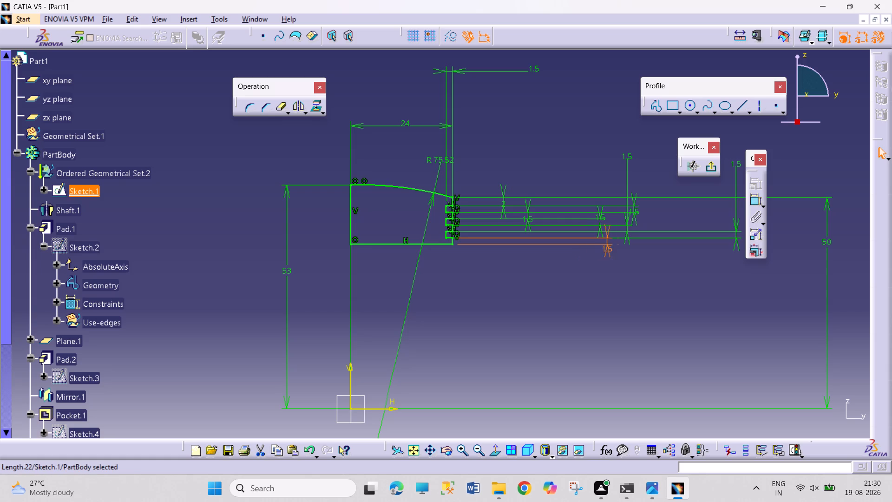
{"action": "left_click_drag", "start_coordinate": [611, 257], "coordinate": [611, 290]}
{"action": "double_click", "coordinate": [610, 285]}
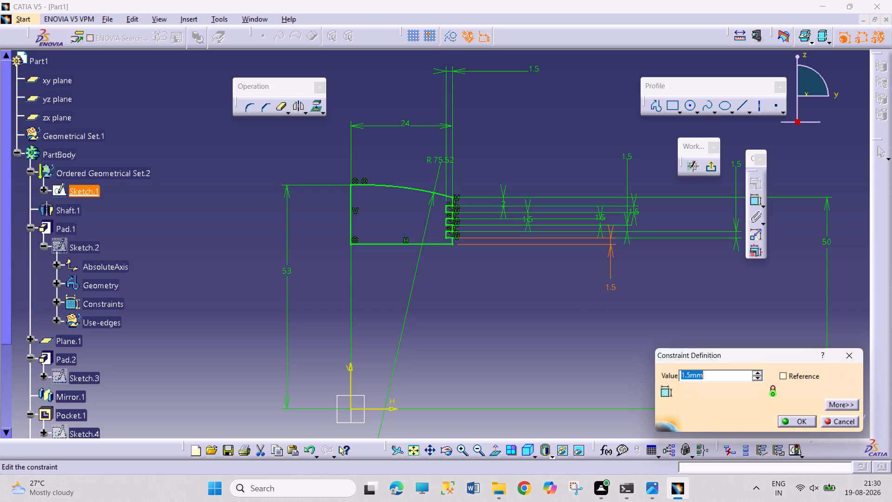
{"action": "left_click", "coordinate": [793, 423]}
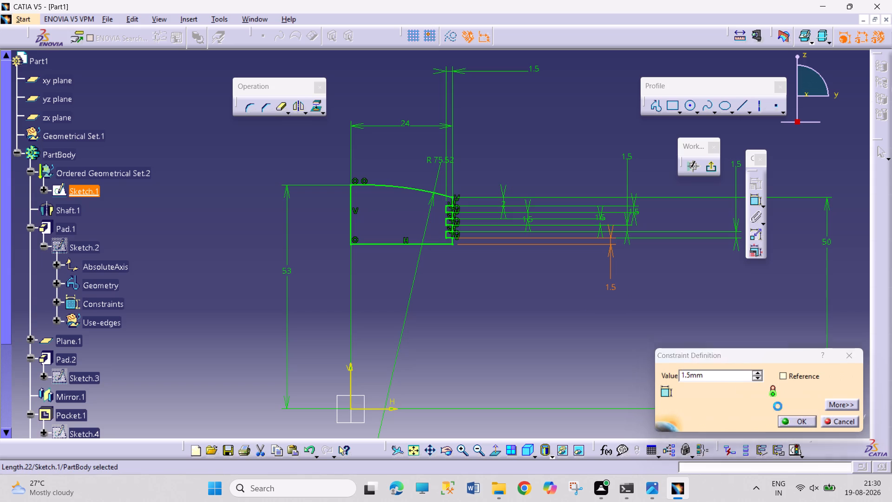
{"action": "left_click", "coordinate": [587, 356]}
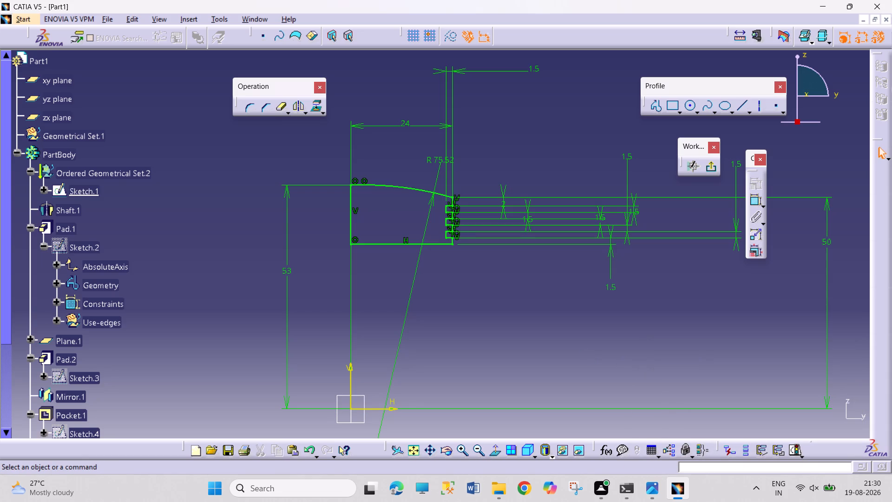
{"action": "left_click", "coordinate": [714, 168]}
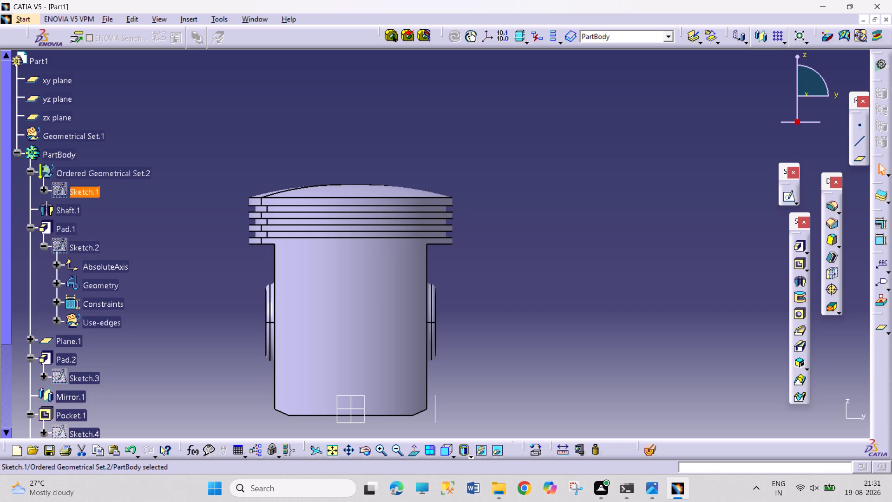
Reopen Sketch.1 and set the height of the land under the lowest ring groove to 5 mm.
{"action": "left_click", "coordinate": [362, 451]}
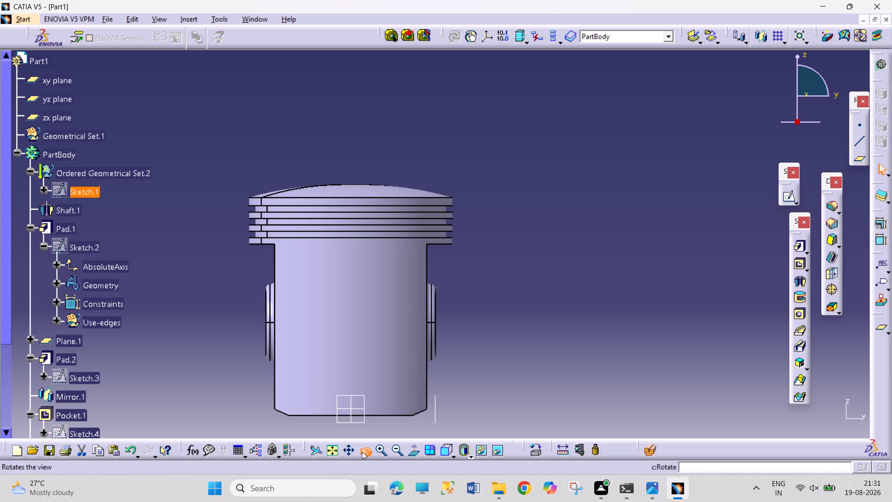
{"action": "left_click_drag", "start_coordinate": [499, 343], "coordinate": [525, 297]}
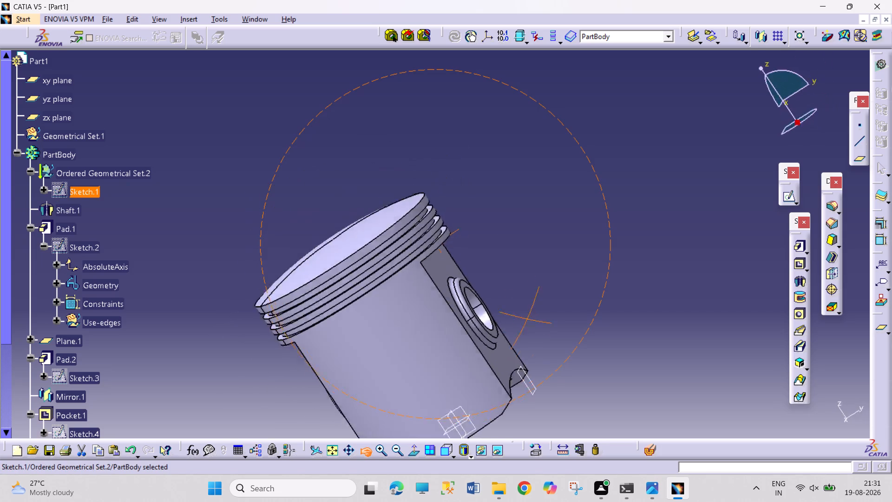
{"action": "left_click_drag", "start_coordinate": [525, 297], "coordinate": [302, 346]}
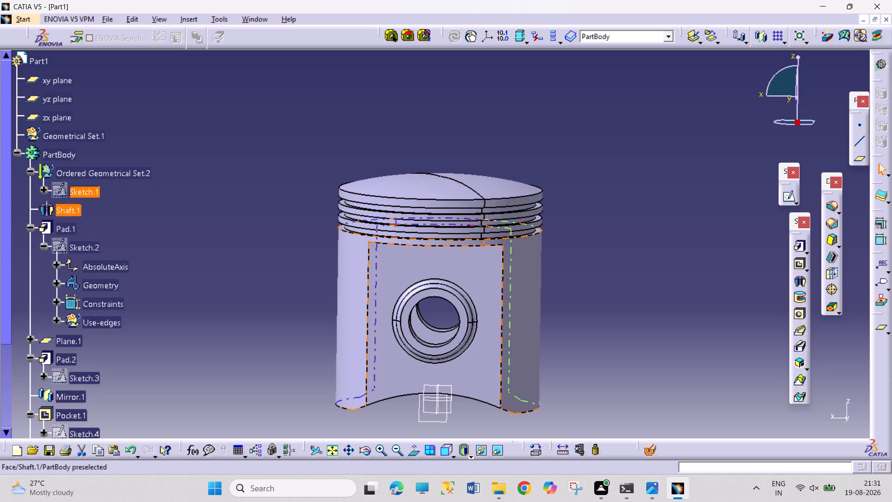
{"action": "double_click", "coordinate": [57, 192]}
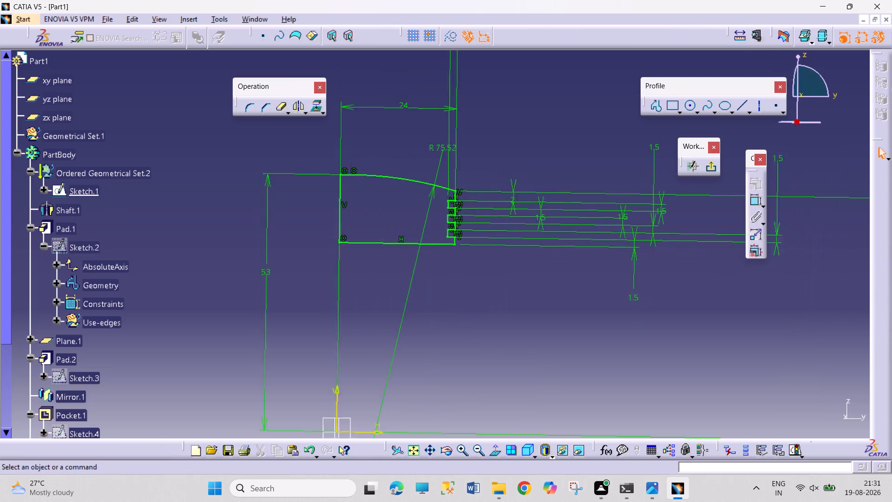
{"action": "double_click", "coordinate": [615, 286]}
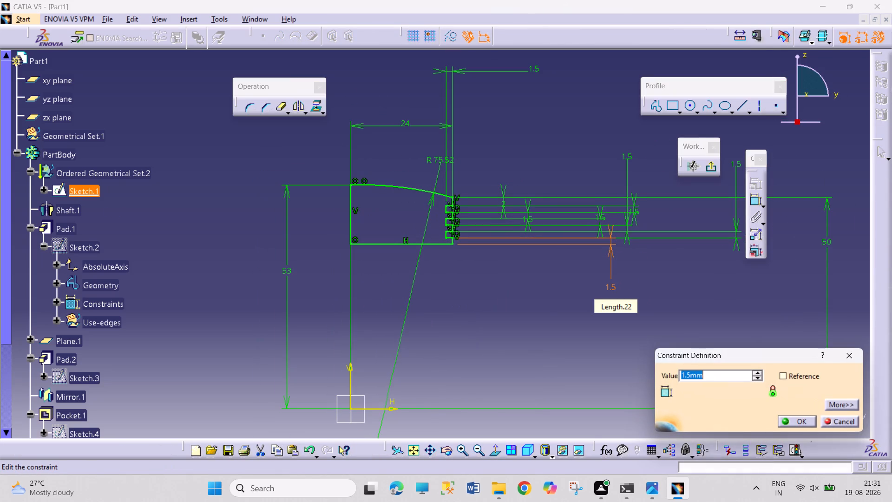
{"action": "key", "text": "5"}
{"action": "key", "text": "Return"}
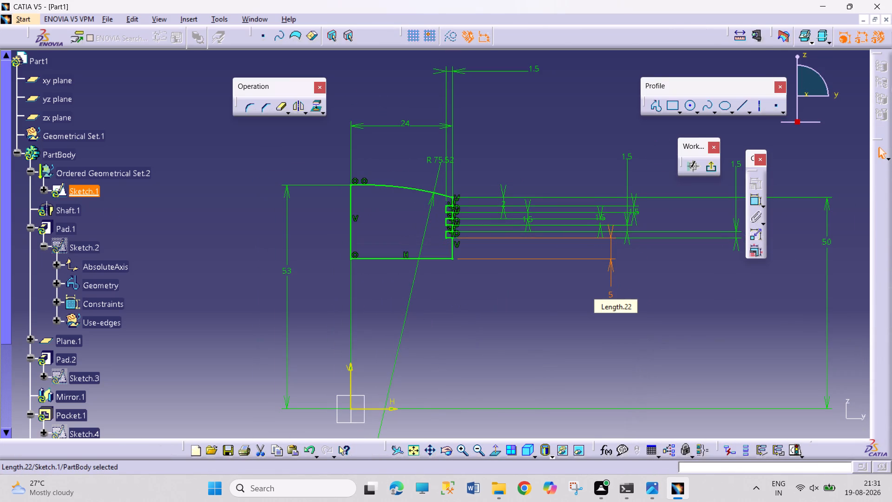
{"action": "left_click", "coordinate": [691, 287]}
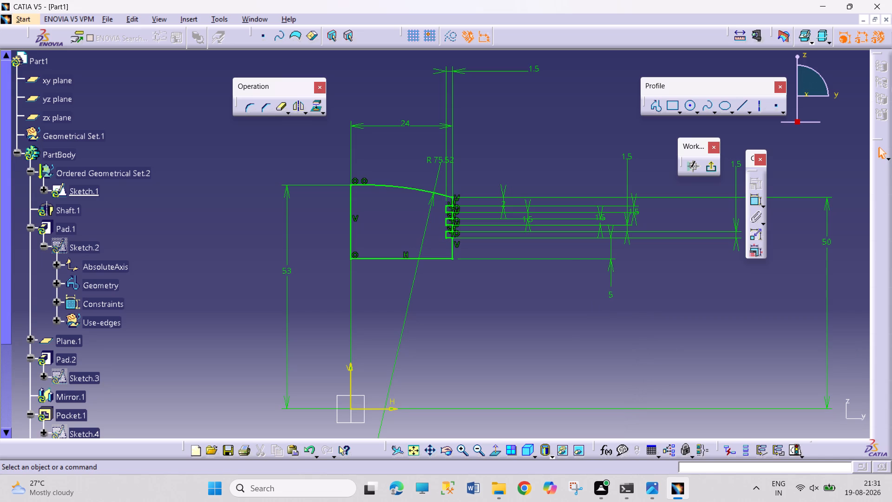
Round the profile's lower outer corner with a 2 mm Corner, converting the line's length to a distance, and exit the sketch.
{"action": "left_click", "coordinate": [247, 110]}
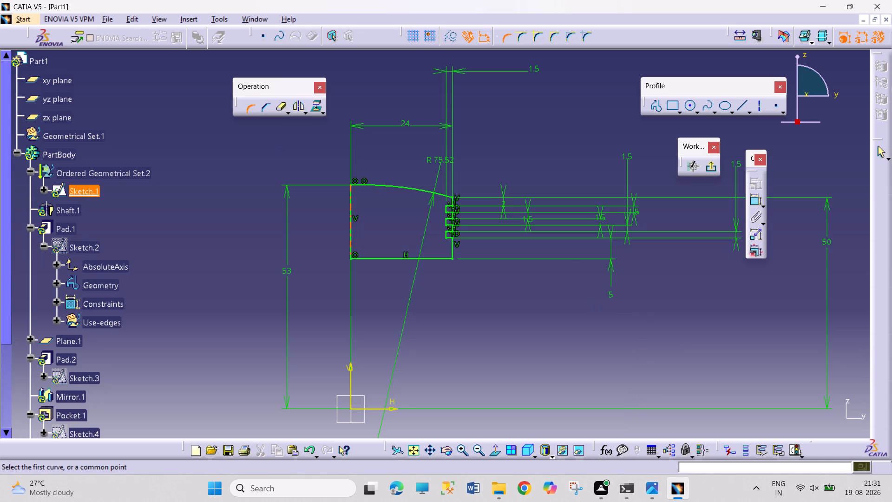
{"action": "left_click", "coordinate": [451, 253]}
{"action": "left_click", "coordinate": [447, 258]}
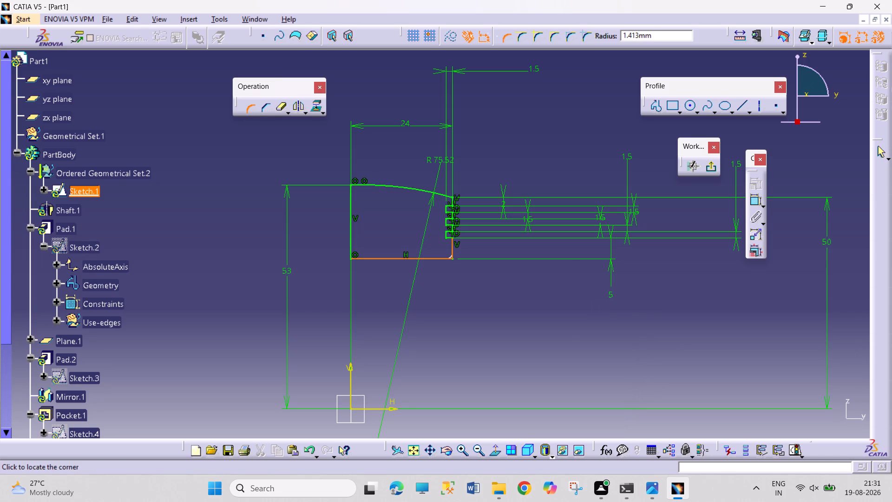
{"action": "left_click", "coordinate": [448, 253]}
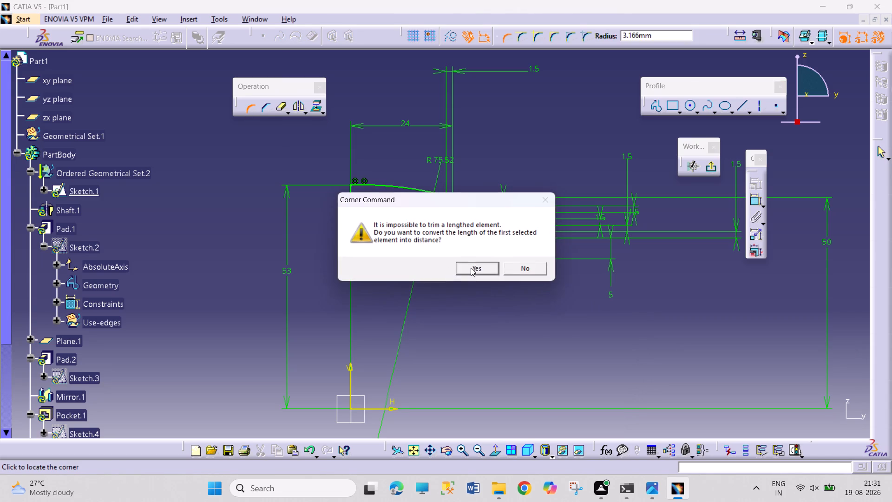
{"action": "left_click", "coordinate": [470, 268]}
{"action": "double_click", "coordinate": [439, 250]}
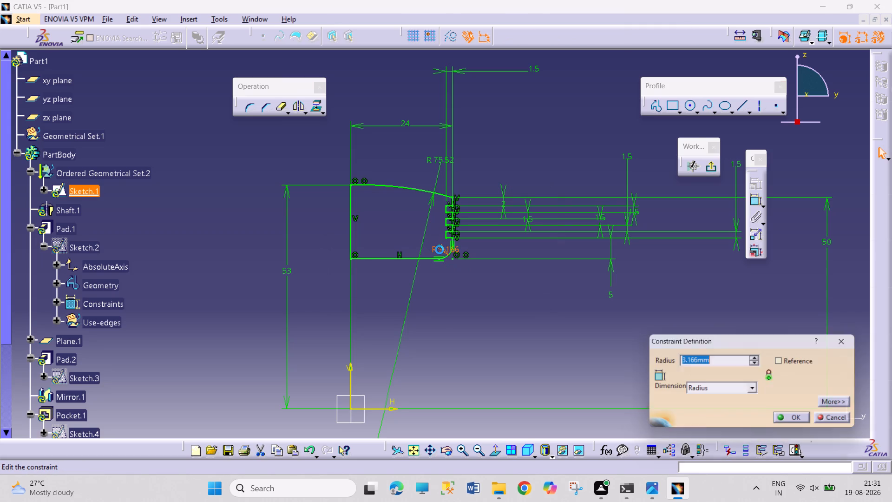
{"action": "key", "text": "2"}
{"action": "key", "text": "Return"}
{"action": "left_click", "coordinate": [571, 310]}
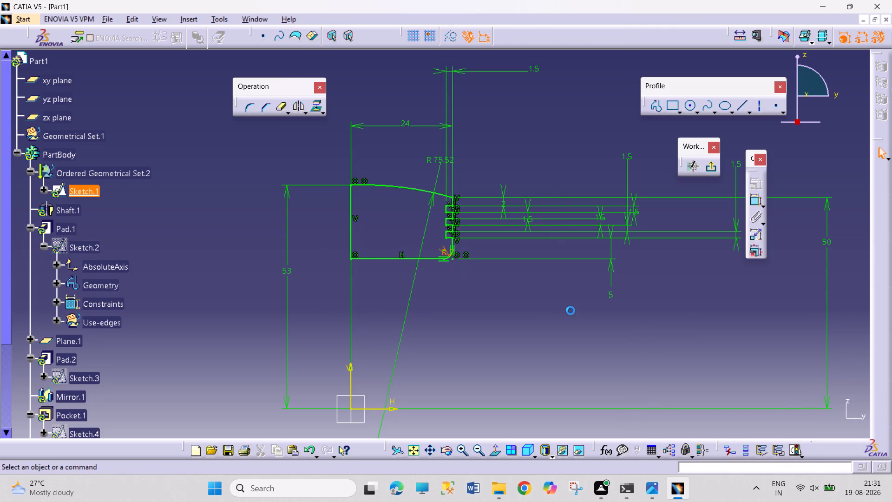
{"action": "left_click", "coordinate": [713, 168]}
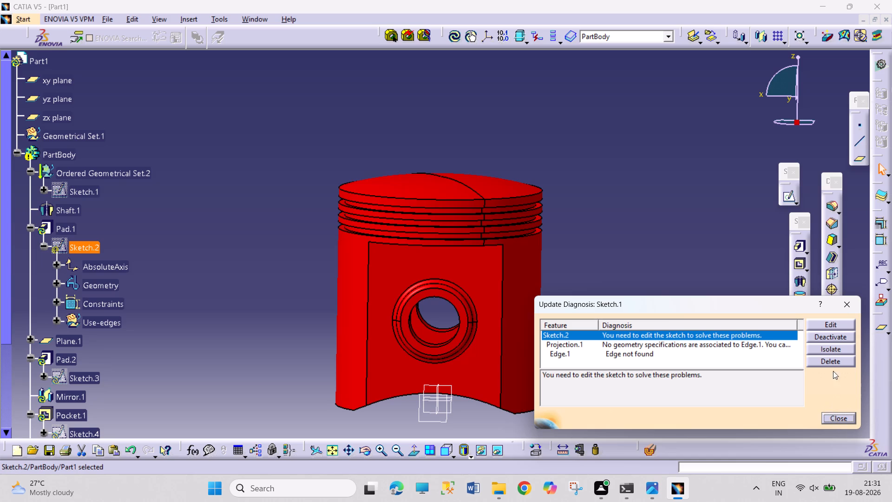
Open Sketch.2 from the update diagnosis and delete the broken projected arc along the skirt profile's outer edge.
{"action": "left_click", "coordinate": [829, 325]}
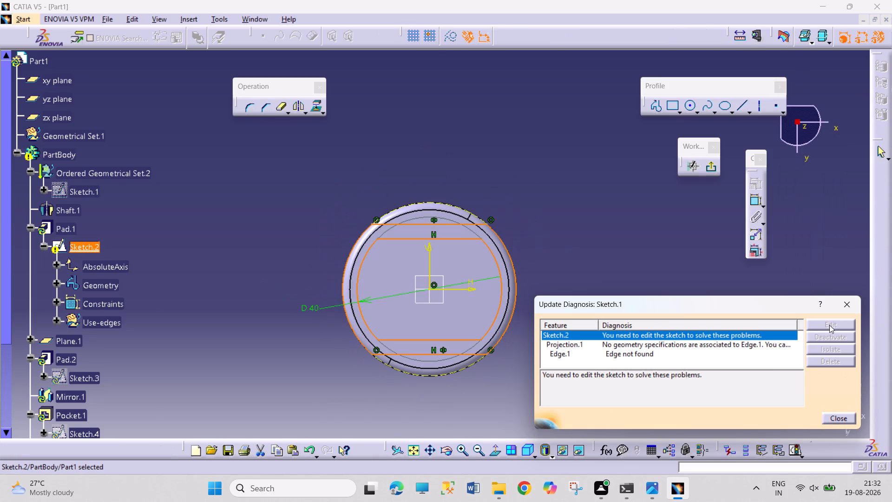
{"action": "left_click", "coordinate": [836, 417]}
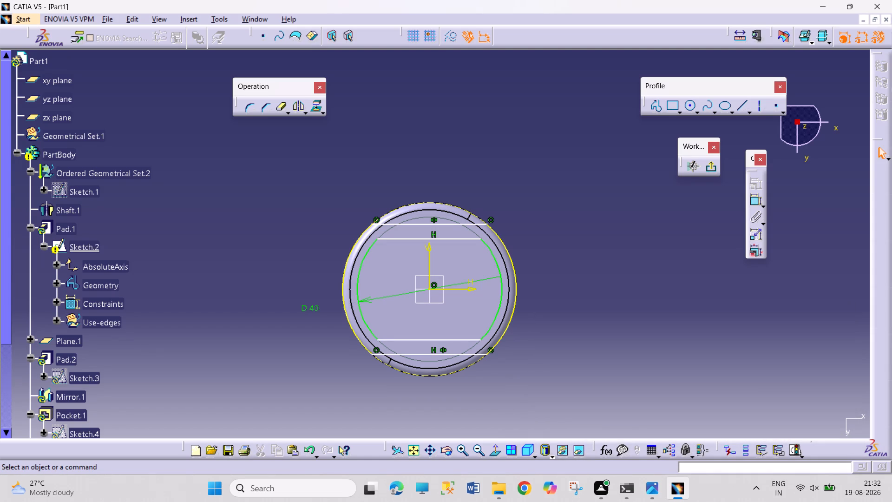
{"action": "left_click", "coordinate": [444, 449]}
{"action": "left_click_drag", "start_coordinate": [445, 423], "coordinate": [427, 270]}
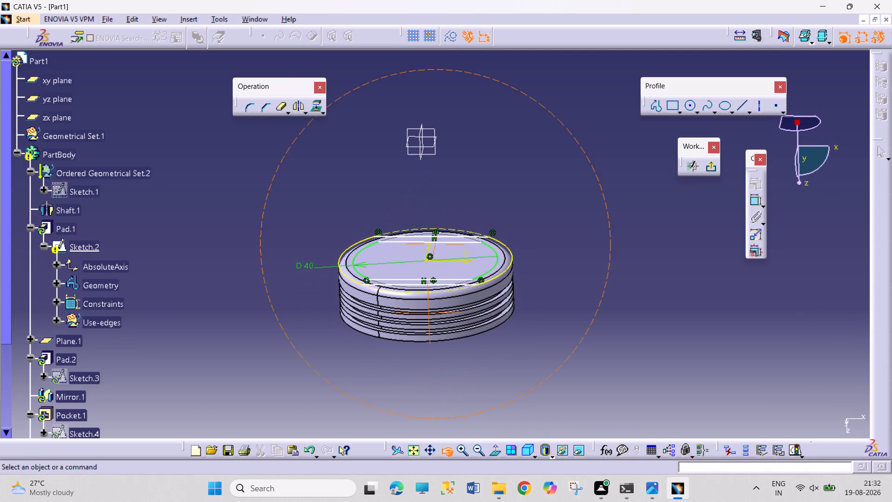
{"action": "left_click_drag", "start_coordinate": [427, 270], "coordinate": [440, 422]}
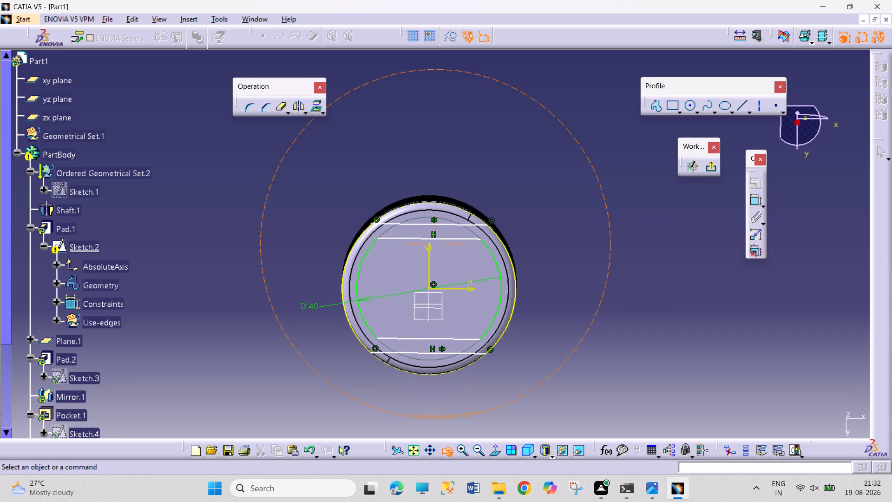
{"action": "left_click_drag", "start_coordinate": [440, 422], "coordinate": [440, 423]}
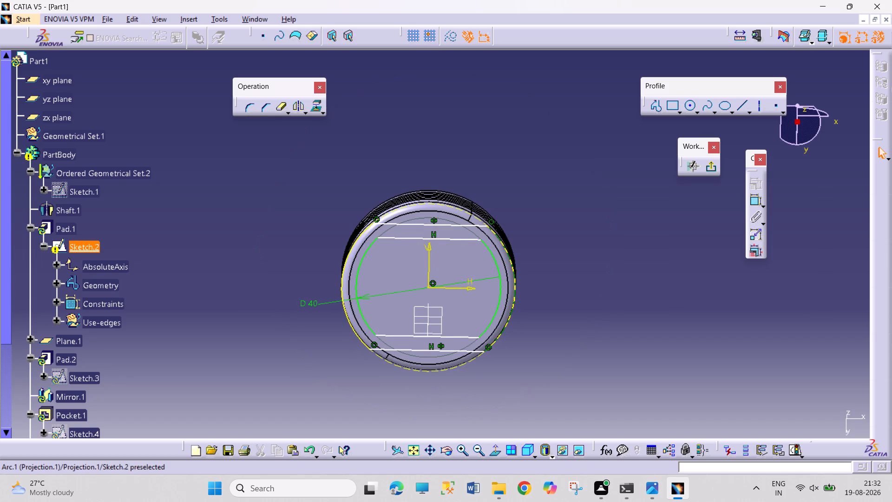
{"action": "right_click", "coordinate": [514, 310]}
{"action": "left_click", "coordinate": [547, 285]}
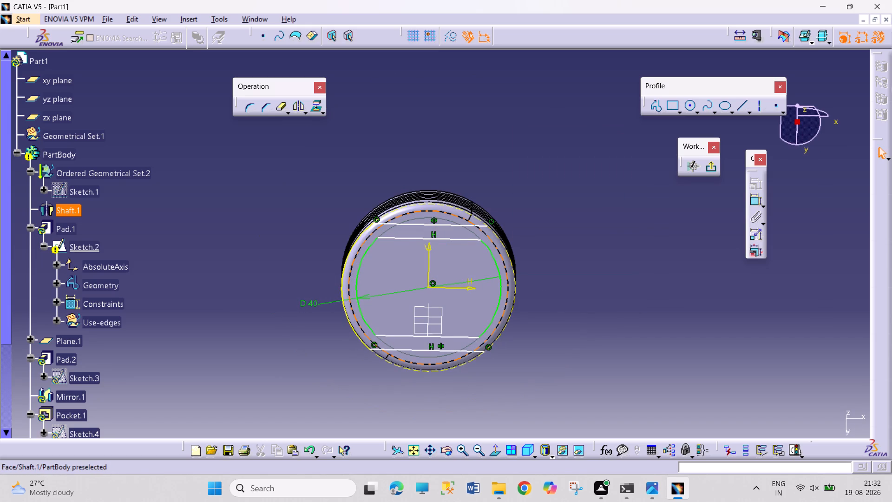
{"action": "right_click", "coordinate": [344, 263]}
{"action": "left_click", "coordinate": [405, 423]}
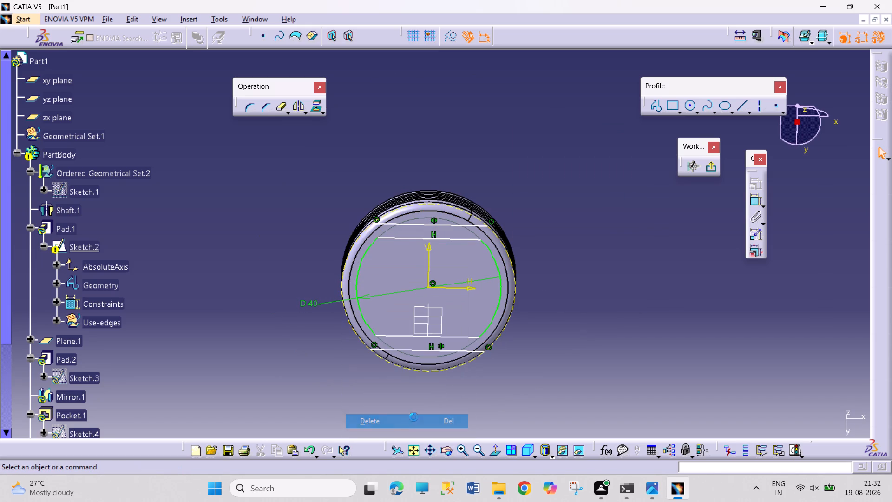
Draw a circle centred on the sketch origin and constrain its diameter to 48 mm.
{"action": "left_click", "coordinate": [691, 109]}
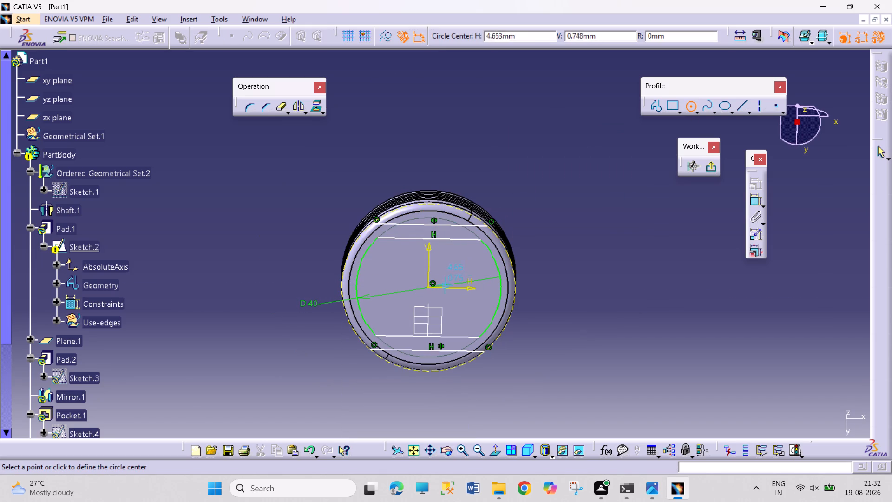
{"action": "left_click", "coordinate": [429, 288]}
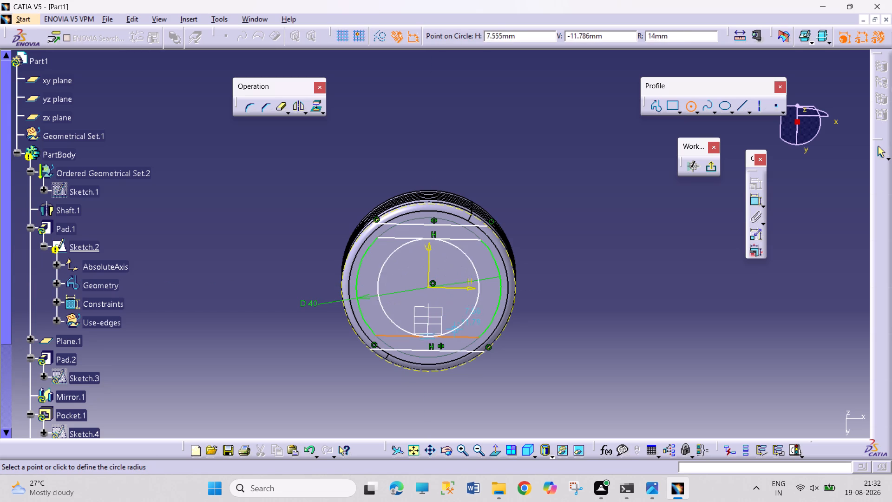
{"action": "left_click", "coordinate": [501, 371]}
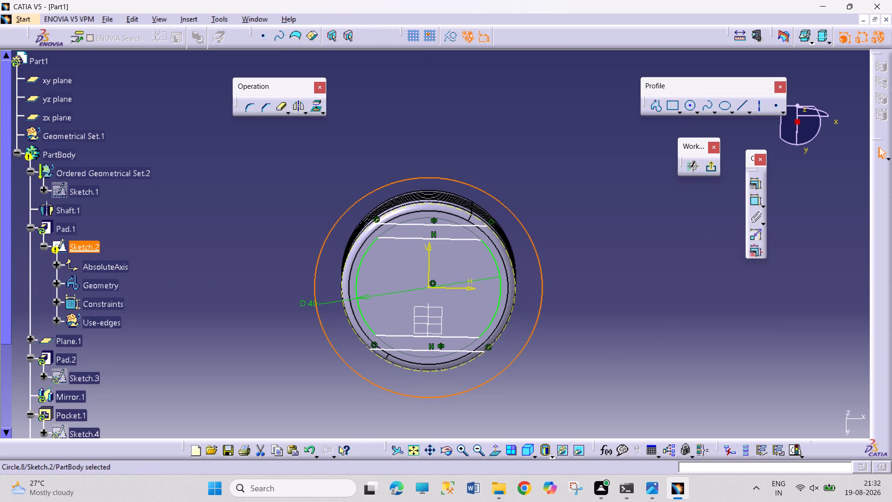
{"action": "left_click", "coordinate": [754, 198]}
{"action": "left_click", "coordinate": [622, 258]}
{"action": "double_click", "coordinate": [630, 252]}
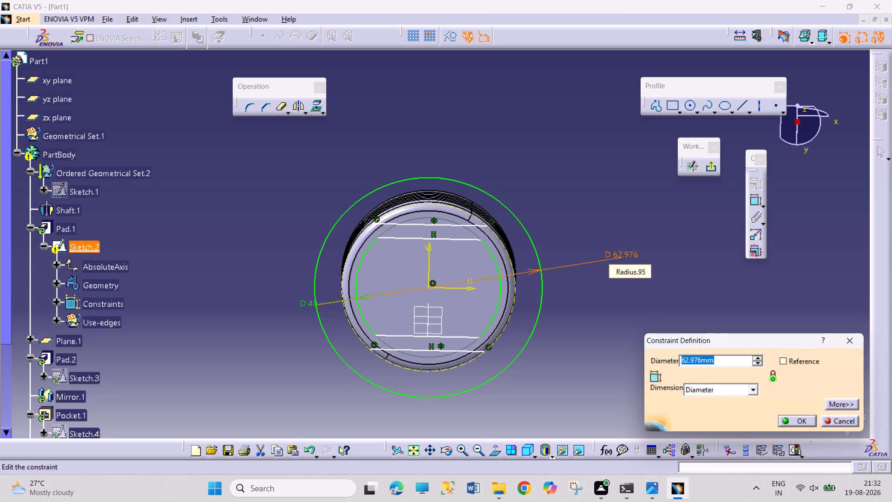
{"action": "type", "text": "48"}
{"action": "key", "text": "Return"}
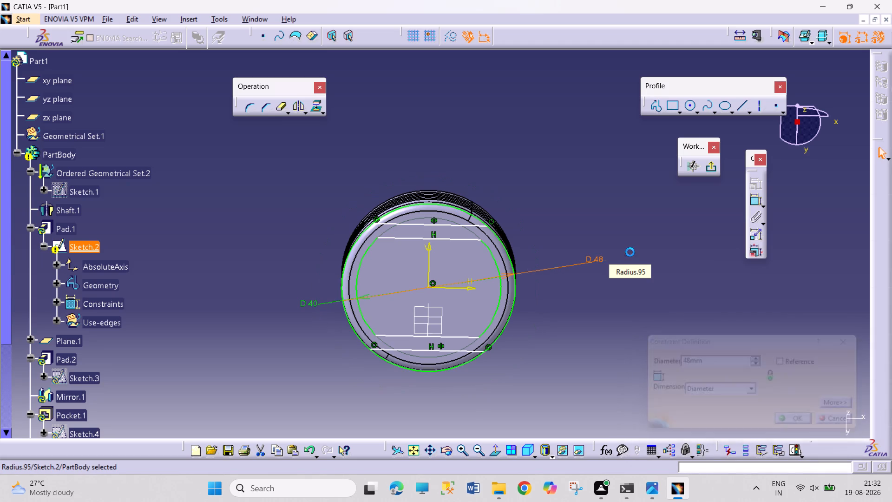
{"action": "left_click", "coordinate": [637, 332]}
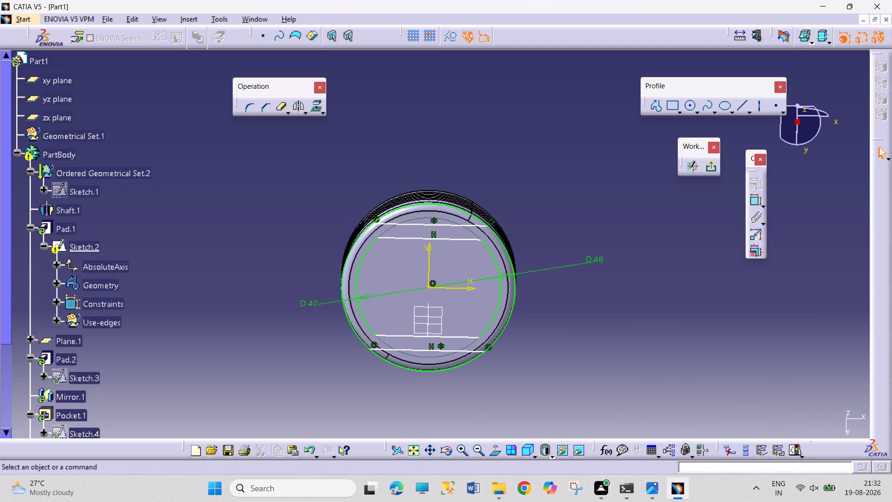
Quick Trim the 48 mm circle's two portions beyond the outer horizontal lines, keeping only the side arcs.
{"action": "left_click", "coordinate": [279, 111]}
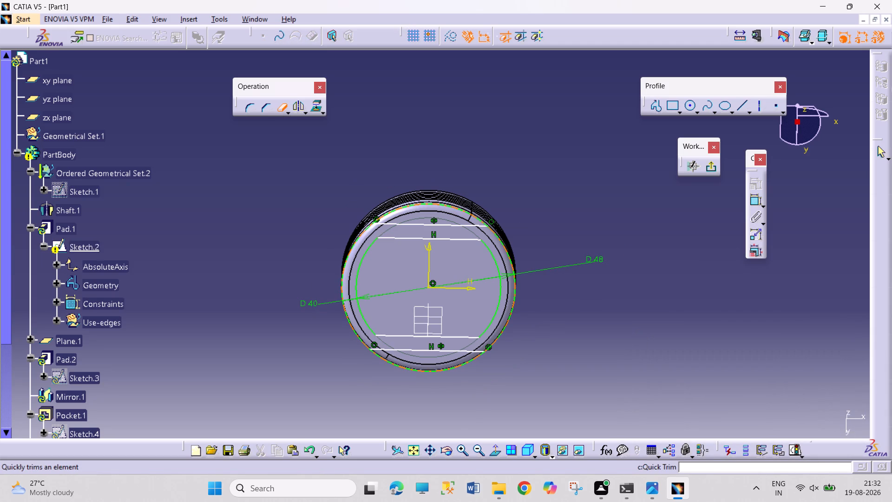
{"action": "left_click", "coordinate": [424, 204]}
{"action": "left_click", "coordinate": [276, 110]}
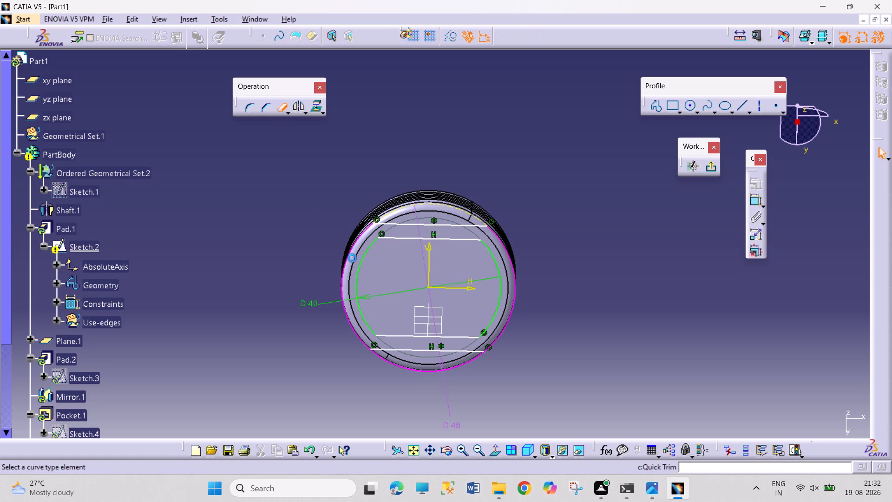
{"action": "left_click", "coordinate": [426, 371]}
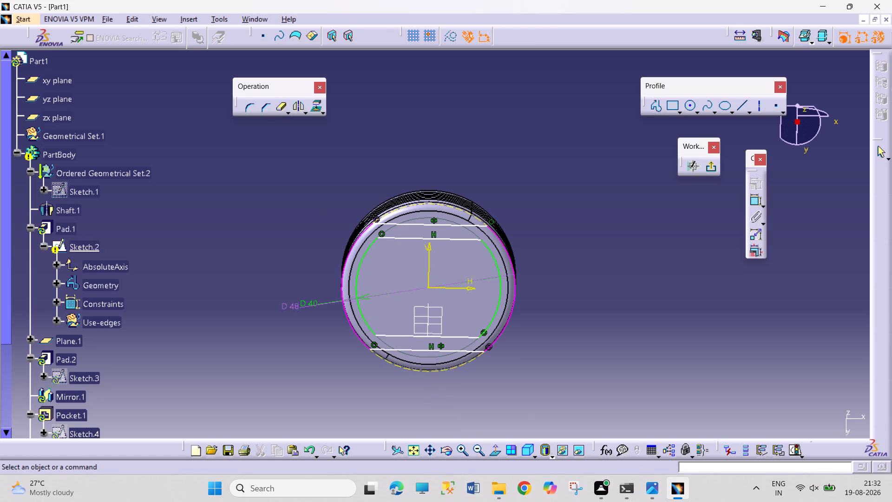
Delete the 48 mm diameter dimension from the trimmed arcs and exit Sketch.2.
{"action": "right_click", "coordinate": [287, 307]}
{"action": "left_click", "coordinate": [322, 280]}
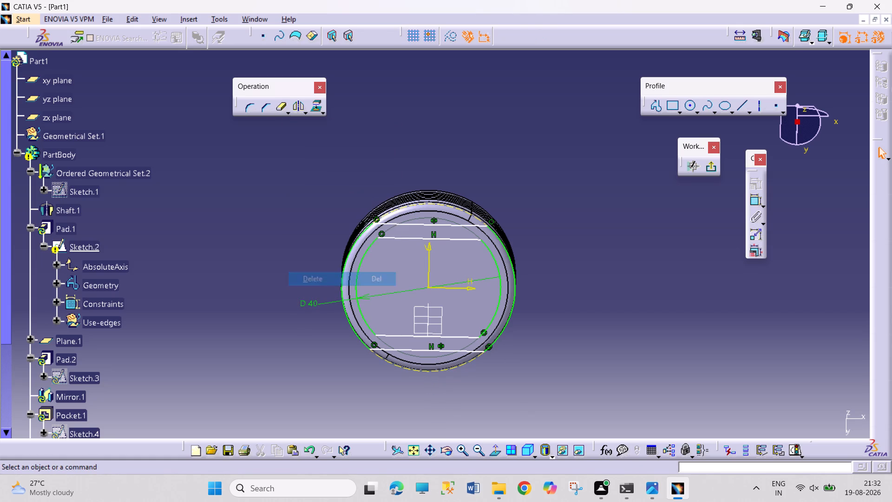
{"action": "left_click", "coordinate": [706, 170]}
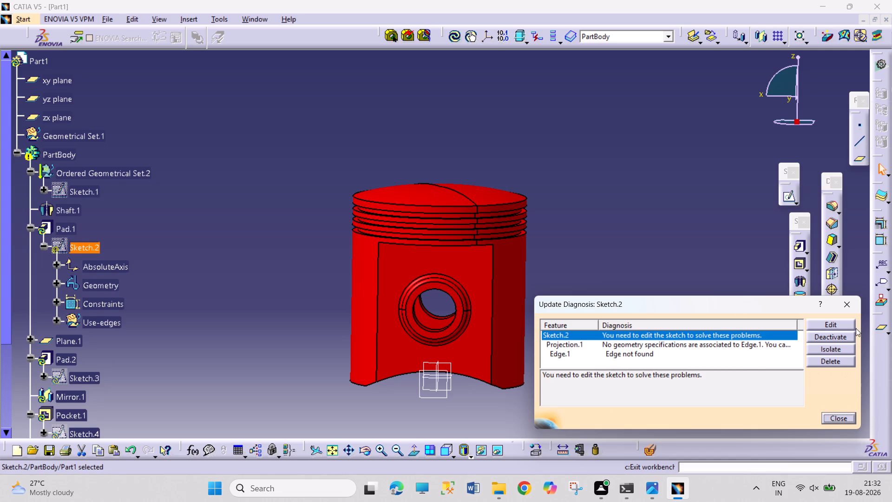
Reopen Sketch.2 from the update diagnosis and examine its profile against the crown's underside at an angle.
{"action": "left_click", "coordinate": [845, 324]}
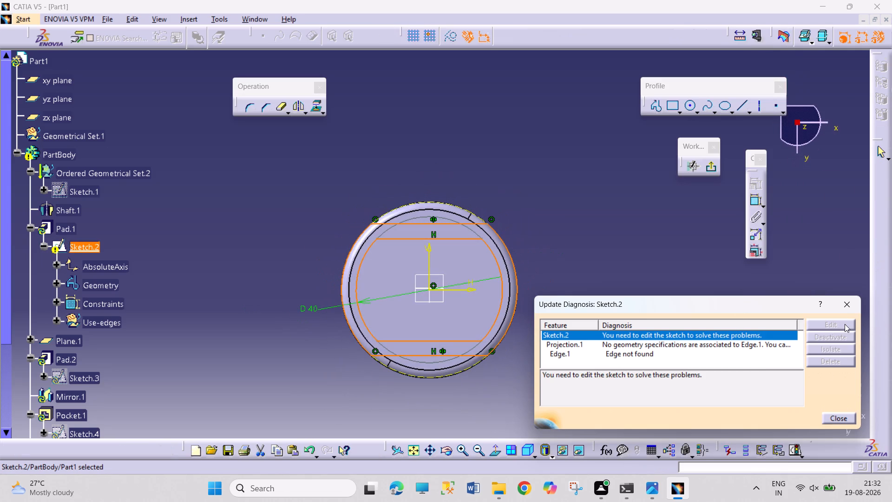
{"action": "left_click", "coordinate": [840, 418]}
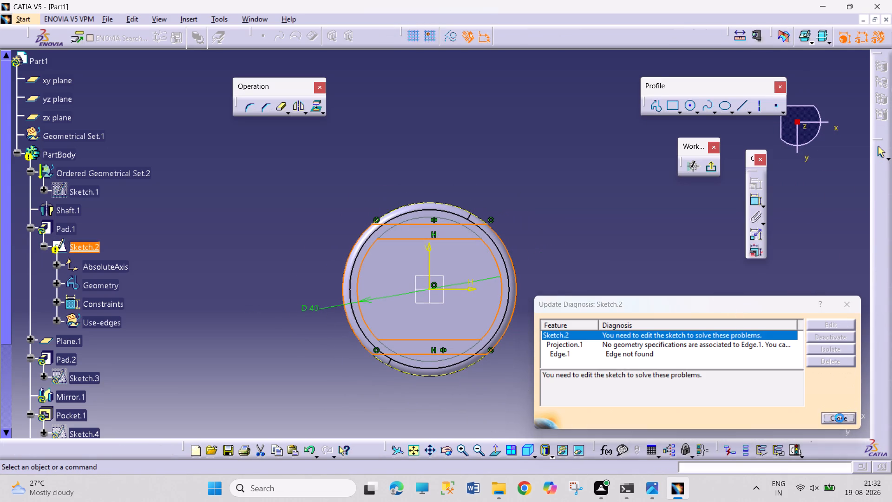
{"action": "left_click", "coordinate": [678, 378]}
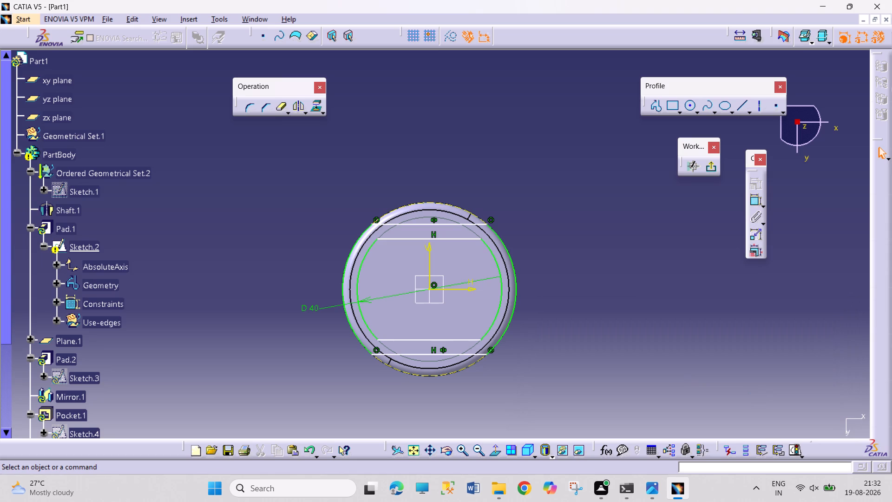
{"action": "left_click", "coordinate": [451, 447]}
{"action": "left_click_drag", "start_coordinate": [310, 221], "coordinate": [408, 279]}
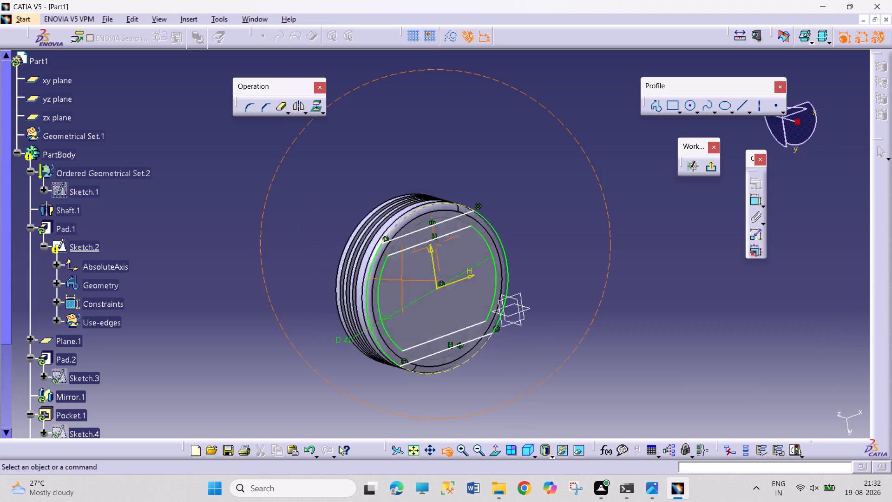
{"action": "left_click_drag", "start_coordinate": [408, 279], "coordinate": [510, 300]}
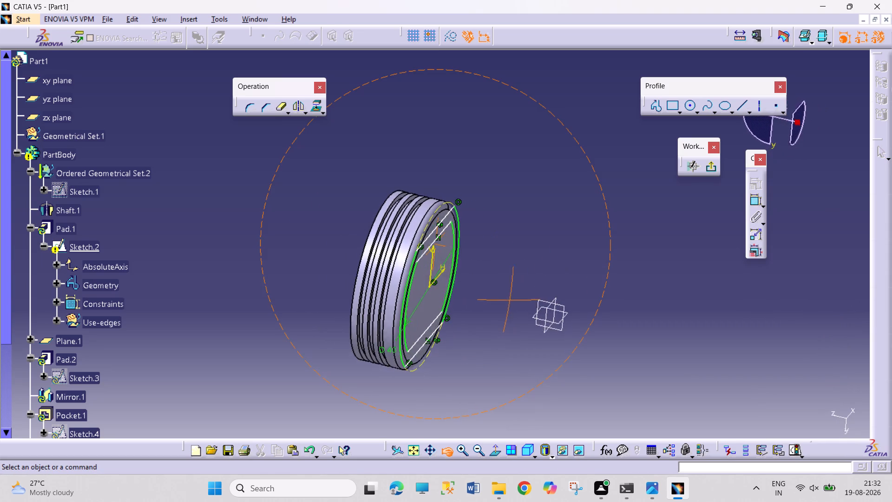
{"action": "left_click_drag", "start_coordinate": [510, 300], "coordinate": [498, 309]}
Open Sketch.1 and delete the radius dimension and corner arc at the crown profile's lower outer corner.
{"action": "double_click", "coordinate": [72, 192]}
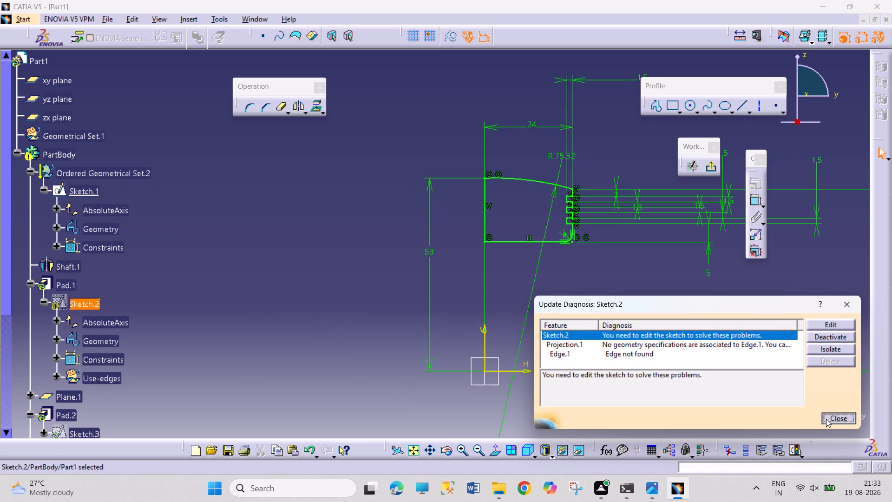
{"action": "left_click", "coordinate": [826, 419]}
{"action": "right_click", "coordinate": [563, 233]}
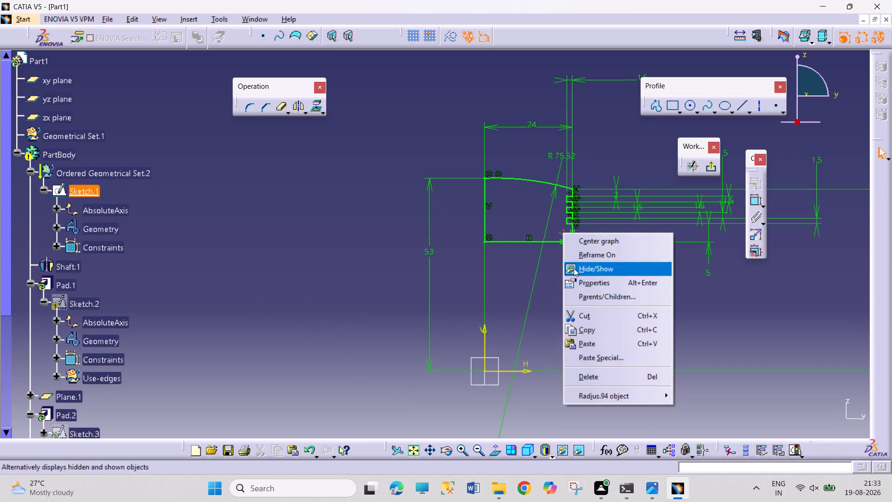
{"action": "left_click", "coordinate": [610, 373]}
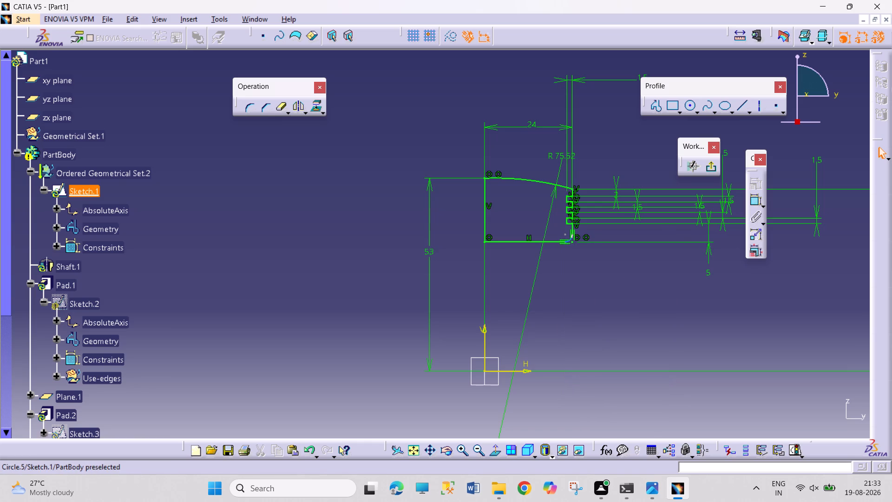
{"action": "right_click", "coordinate": [569, 240]}
{"action": "left_click", "coordinate": [622, 393]}
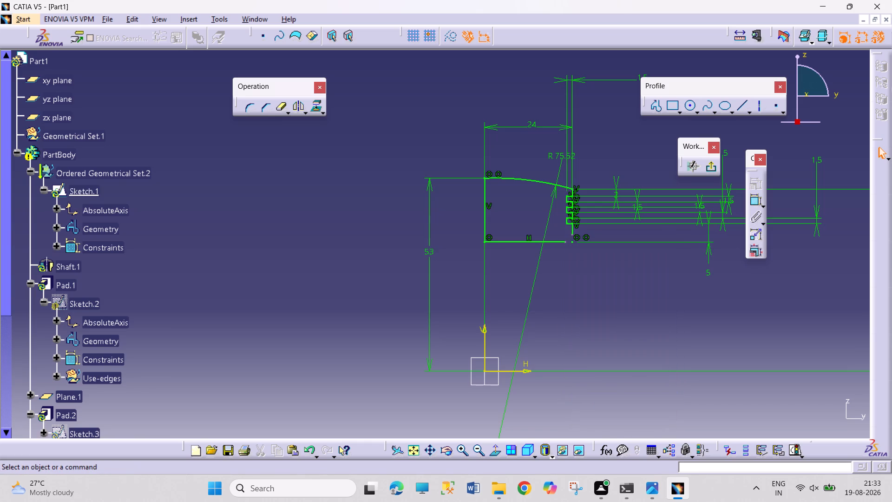
Close the profile's lower outer corner with a coincidence constraint between the two open line endpoints, and exit Sketch.1.
{"action": "left_click", "coordinate": [573, 236]}
{"action": "left_click", "coordinate": [565, 243], "text": "ctrl"}
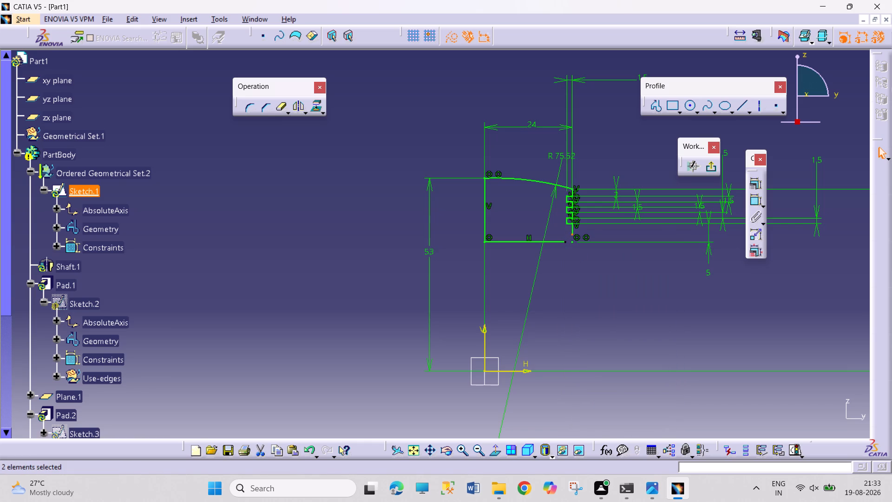
{"action": "left_click", "coordinate": [757, 187]}
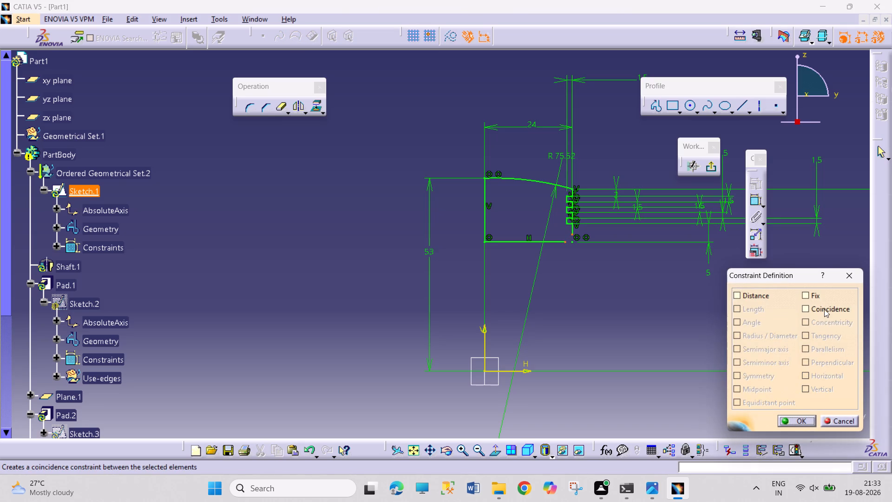
{"action": "left_click", "coordinate": [824, 309]}
{"action": "left_click", "coordinate": [791, 421]}
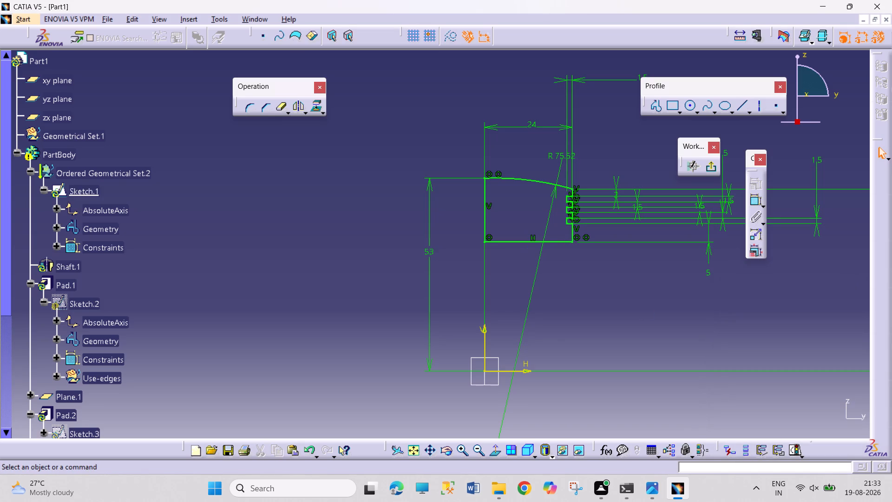
{"action": "left_click", "coordinate": [715, 171]}
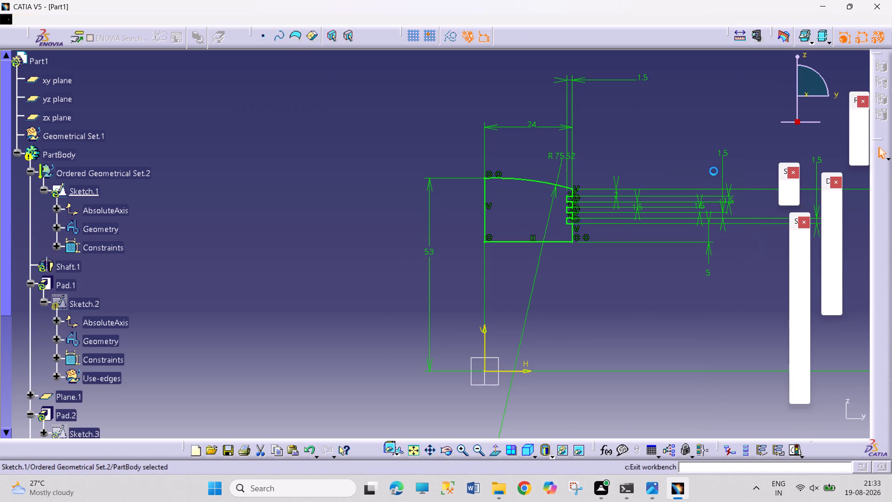
Examine the updated piston from the crown, the pin-boss side and the open skirt end.
{"action": "left_click", "coordinate": [669, 325]}
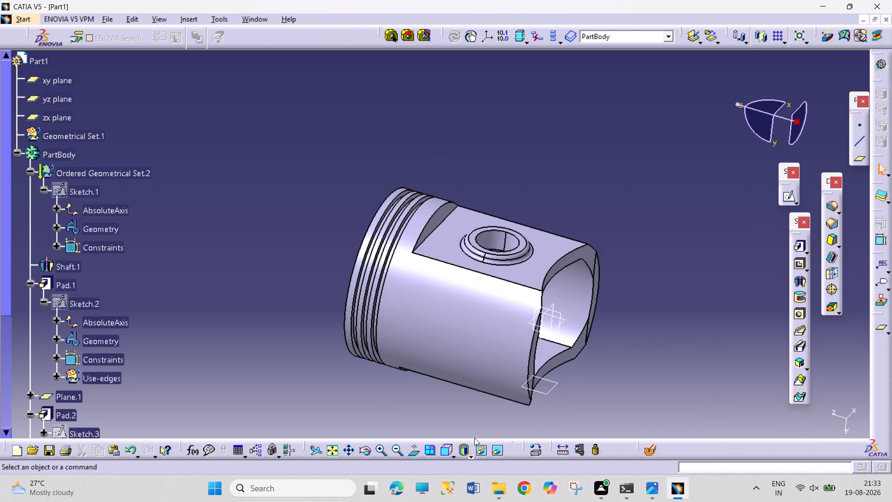
{"action": "left_click", "coordinate": [365, 452]}
{"action": "left_click_drag", "start_coordinate": [298, 270], "coordinate": [381, 282]}
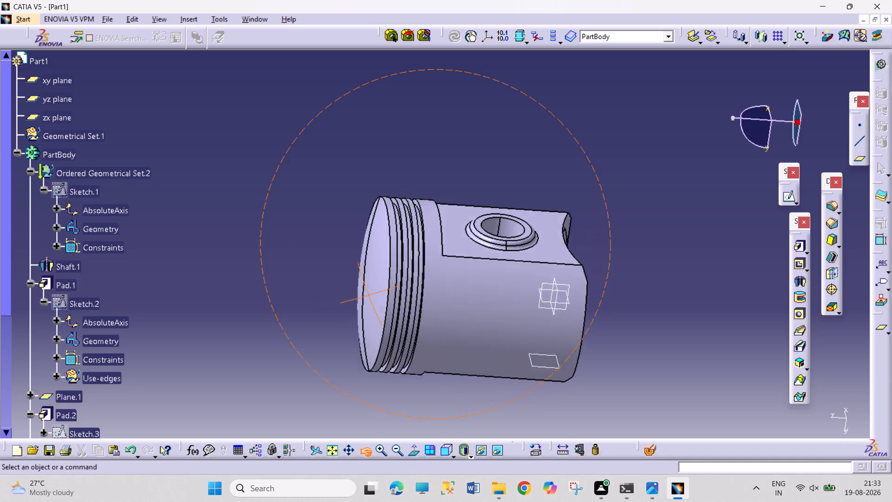
{"action": "left_click_drag", "start_coordinate": [381, 282], "coordinate": [592, 135]}
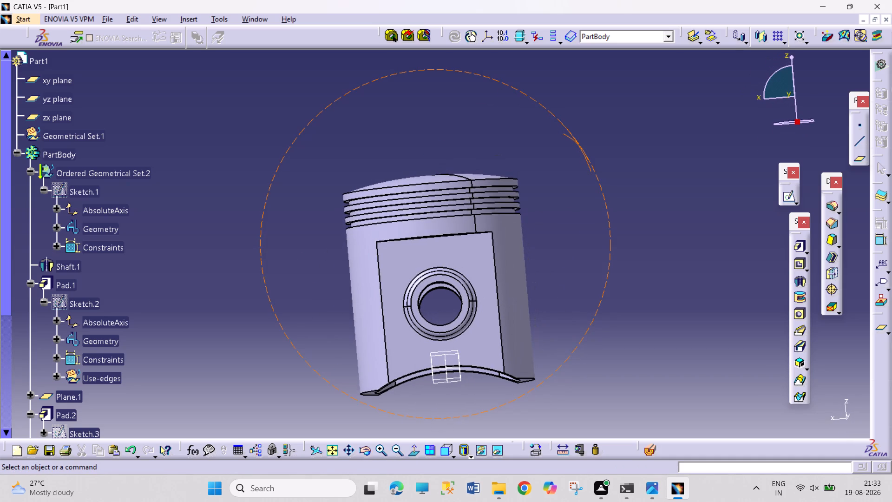
{"action": "left_click", "coordinate": [362, 453]}
{"action": "left_click_drag", "start_coordinate": [503, 418], "coordinate": [497, 341]}
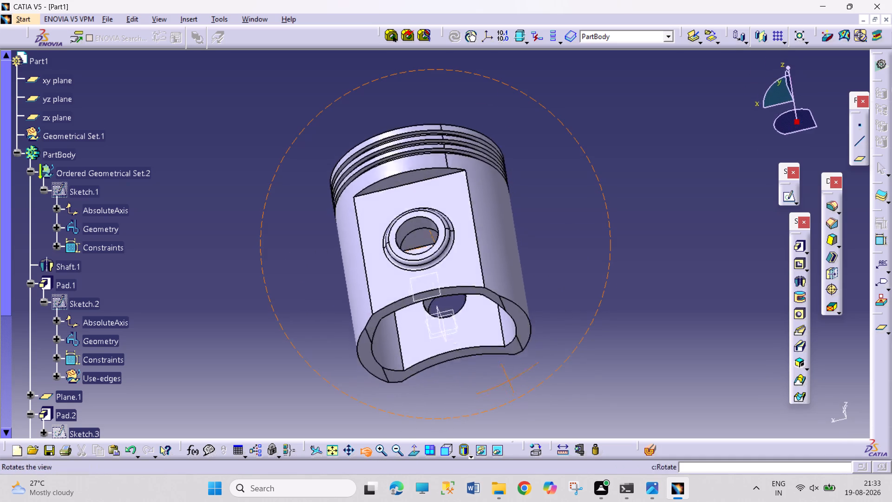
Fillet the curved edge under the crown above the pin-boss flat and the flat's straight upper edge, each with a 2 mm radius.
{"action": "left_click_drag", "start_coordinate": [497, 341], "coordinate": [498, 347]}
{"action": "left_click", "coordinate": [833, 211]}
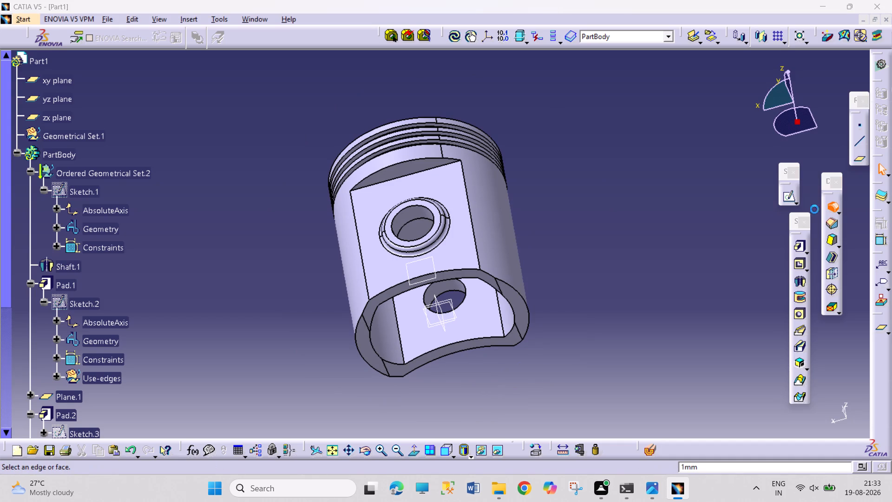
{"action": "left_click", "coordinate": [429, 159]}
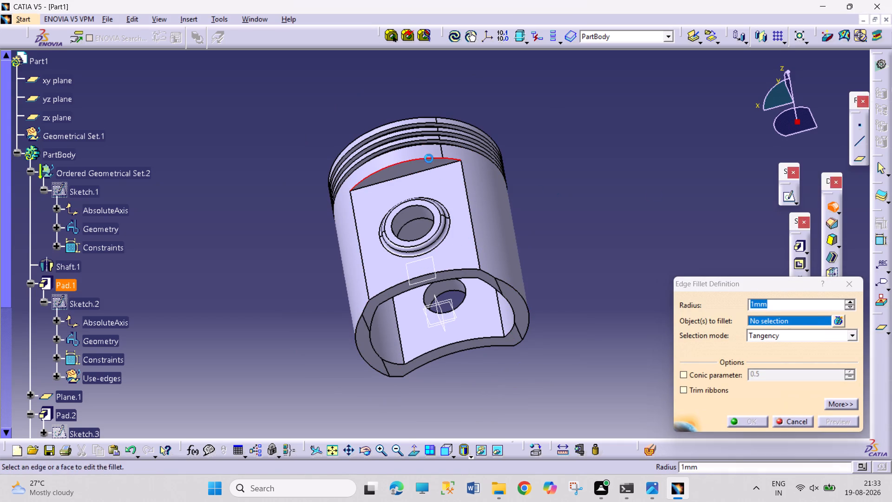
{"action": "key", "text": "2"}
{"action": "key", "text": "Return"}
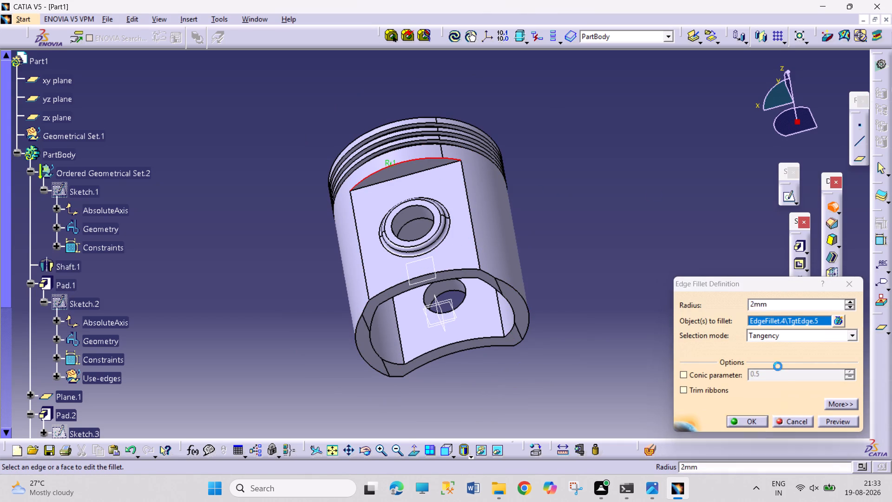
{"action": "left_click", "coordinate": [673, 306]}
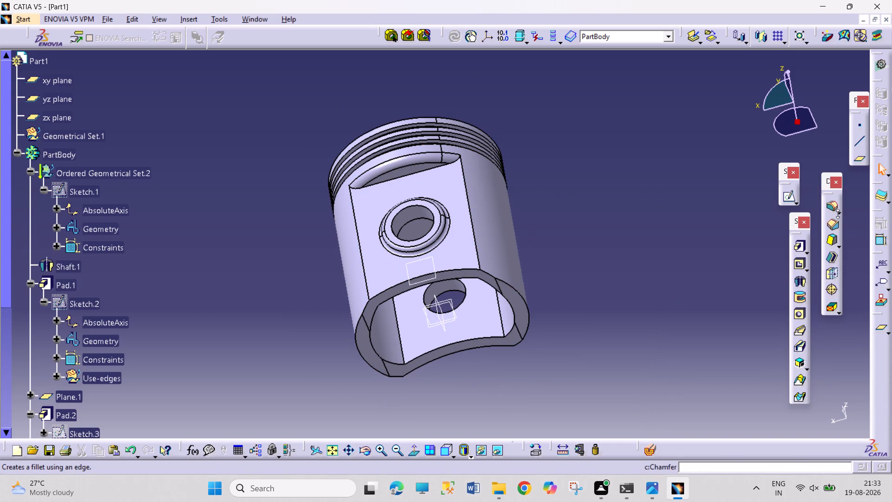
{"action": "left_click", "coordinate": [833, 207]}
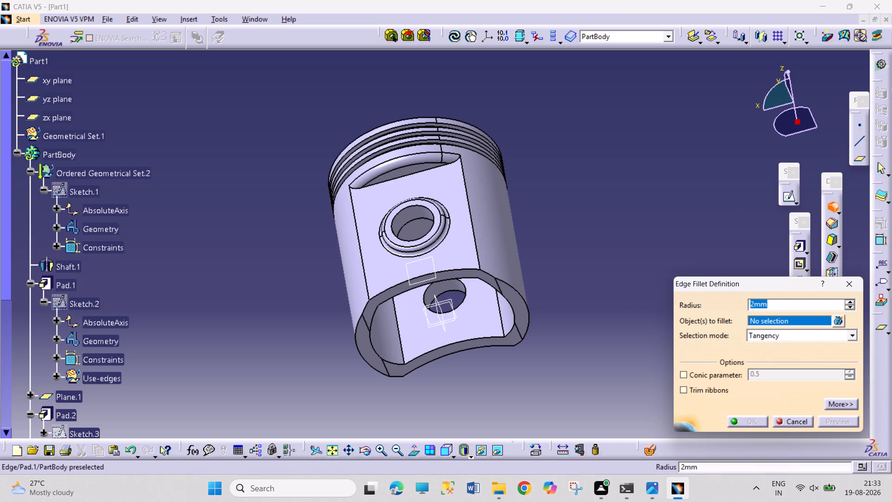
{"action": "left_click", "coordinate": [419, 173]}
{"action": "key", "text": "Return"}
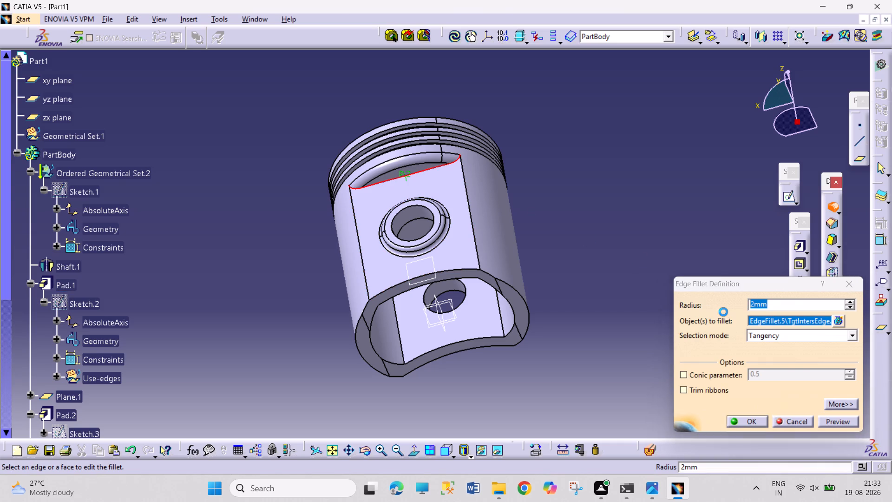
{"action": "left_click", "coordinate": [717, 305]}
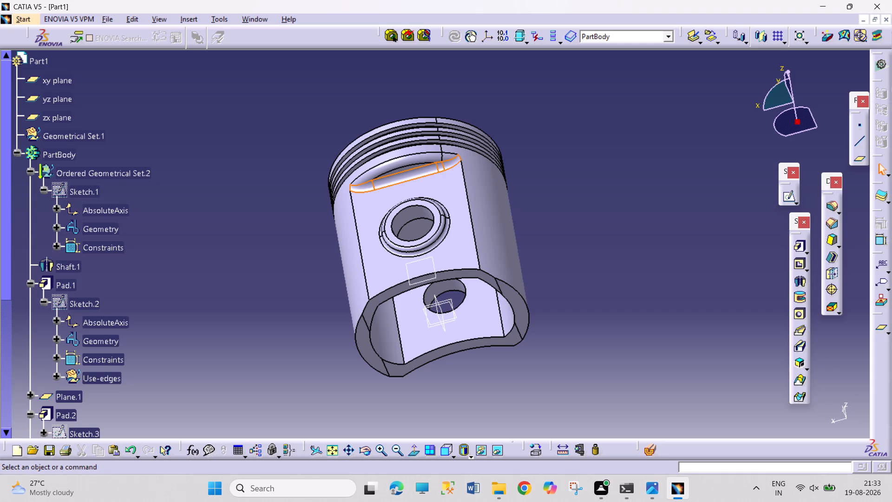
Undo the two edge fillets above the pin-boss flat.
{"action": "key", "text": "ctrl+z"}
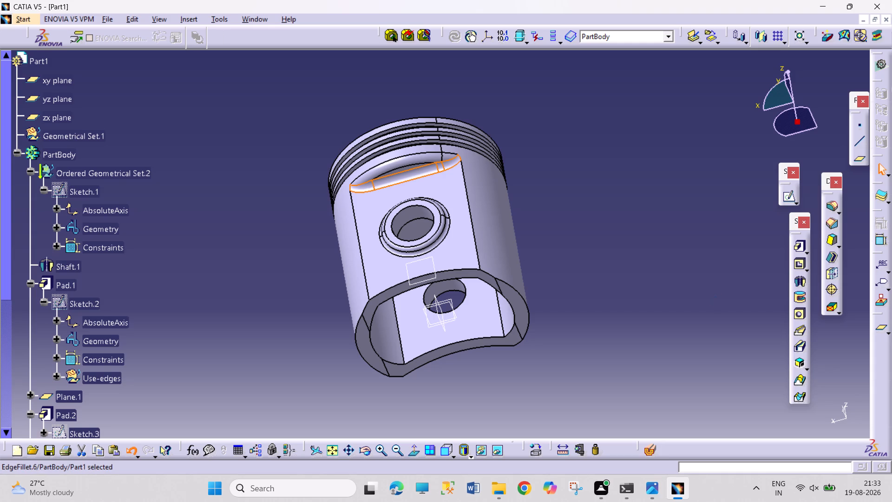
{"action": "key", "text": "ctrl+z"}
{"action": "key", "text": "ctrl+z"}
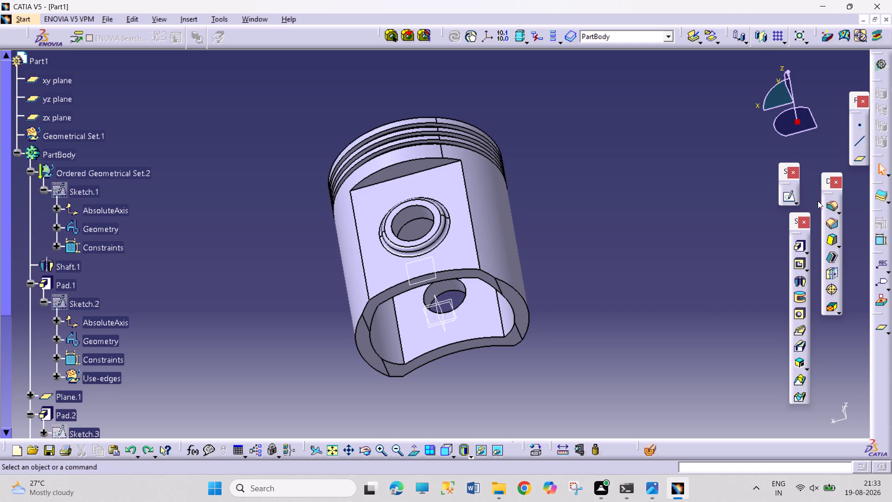
Apply a 2 mm edge fillet to the whole crescent-shaped crown underside face above the pin-boss flat.
{"action": "left_click", "coordinate": [830, 202]}
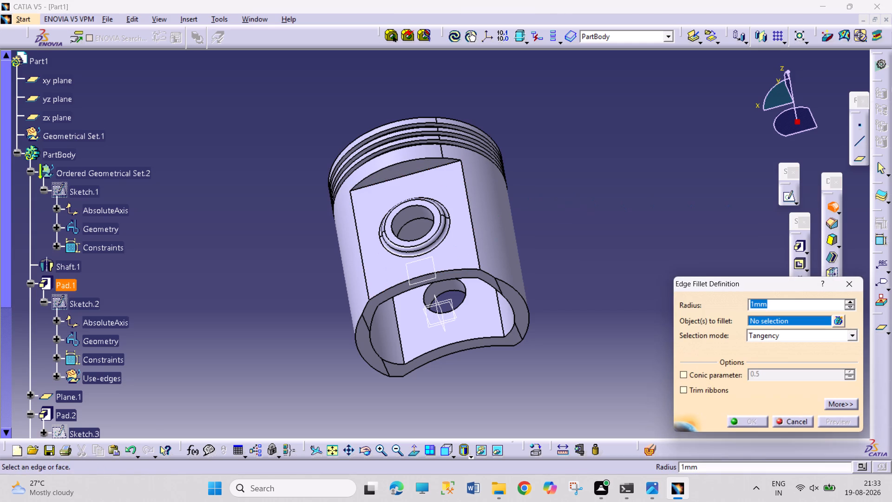
{"action": "left_click", "coordinate": [419, 166]}
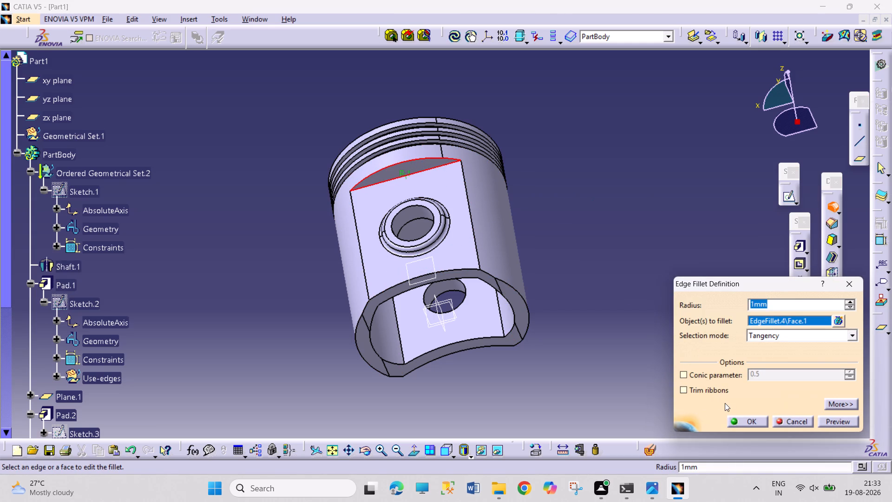
{"action": "key", "text": "2"}
{"action": "key", "text": "Return"}
{"action": "left_click", "coordinate": [674, 367]}
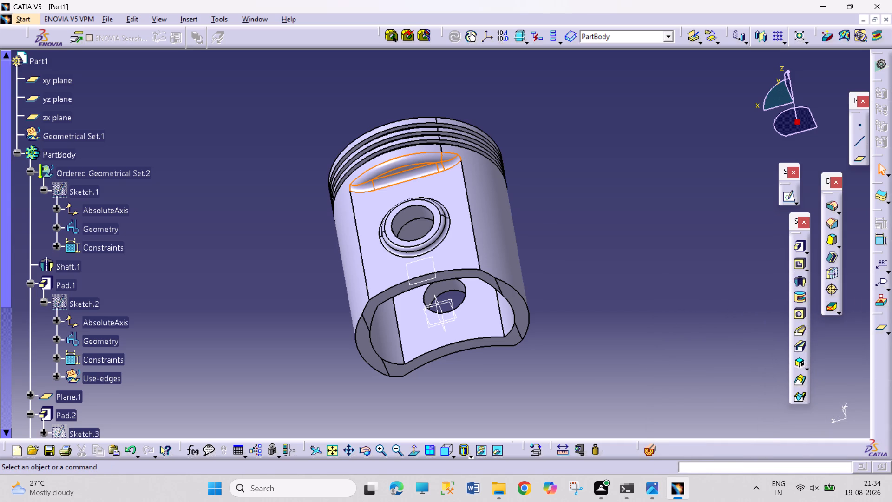
Apply a 2 mm edge fillet to the matching crescent-shaped crown underside face on the opposite pin-boss side.
{"action": "left_click", "coordinate": [360, 453]}
{"action": "left_click_drag", "start_coordinate": [603, 266], "coordinate": [401, 222]}
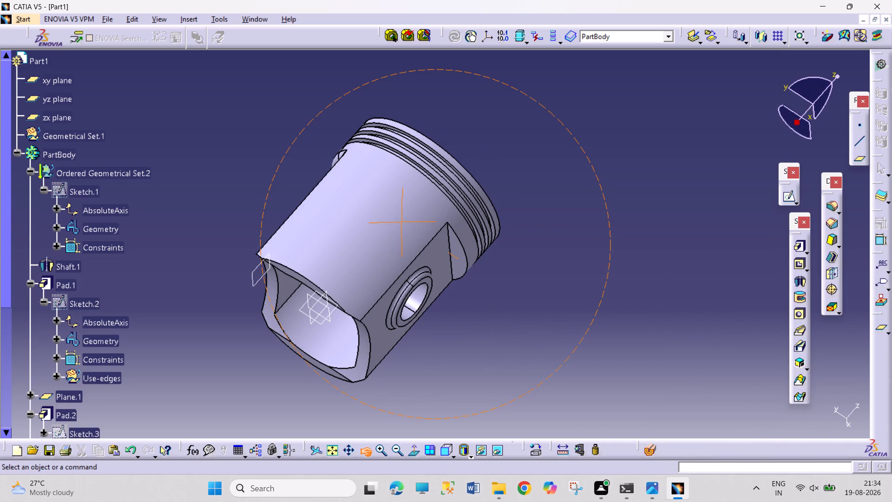
{"action": "left_click_drag", "start_coordinate": [401, 222], "coordinate": [385, 130]}
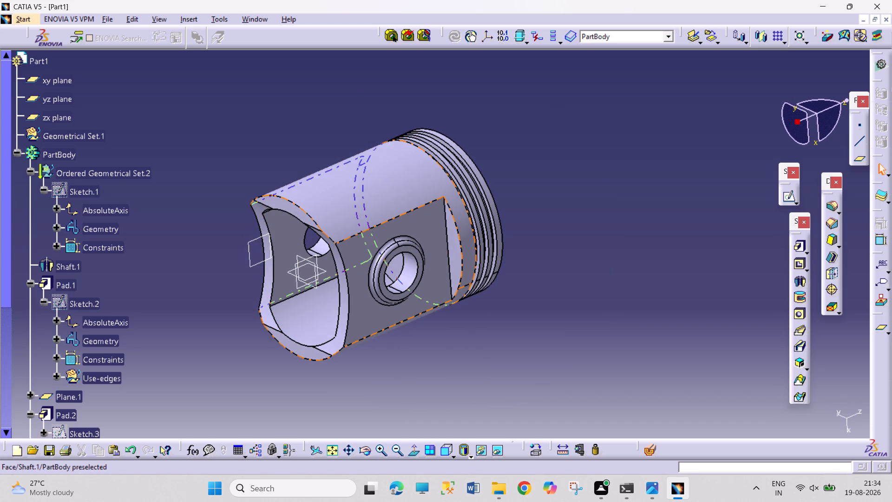
{"action": "left_click", "coordinate": [453, 258]}
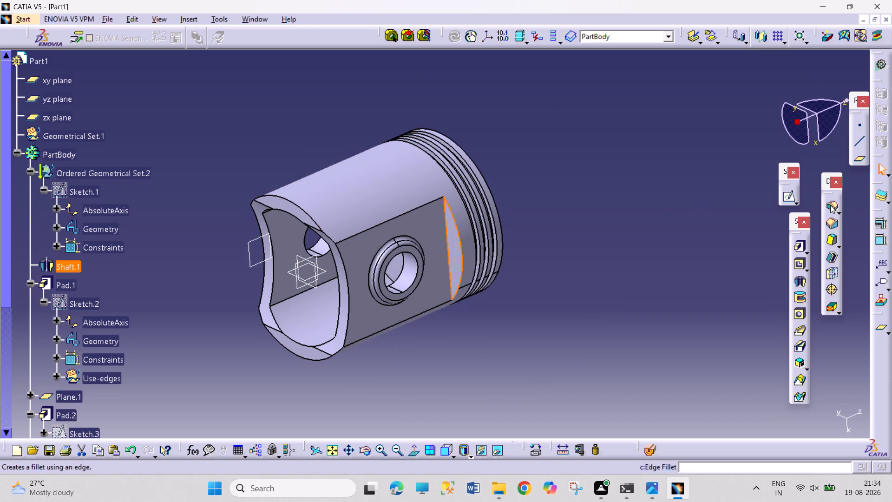
{"action": "left_click", "coordinate": [830, 205]}
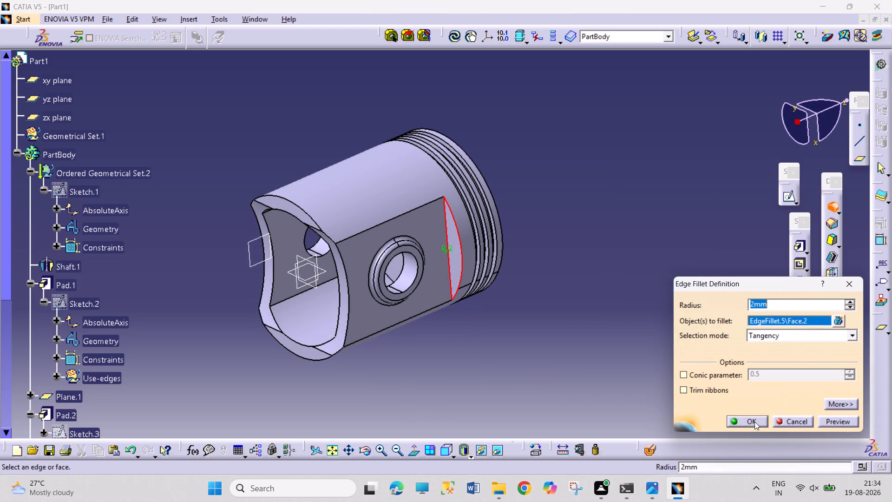
{"action": "left_click", "coordinate": [754, 422]}
{"action": "left_click", "coordinate": [654, 383]}
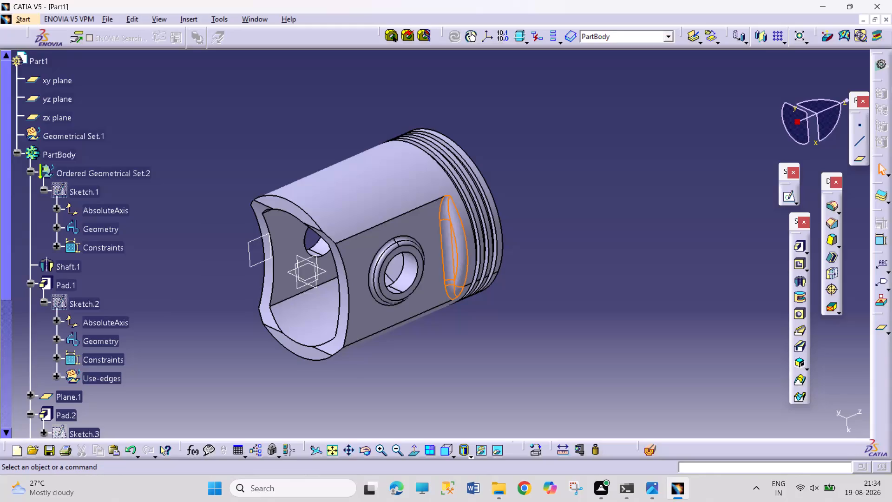
Fillet one long side edge of the first pin-boss flat, where it meets the round skirt, with a 2 mm radius.
{"action": "left_click", "coordinate": [370, 449]}
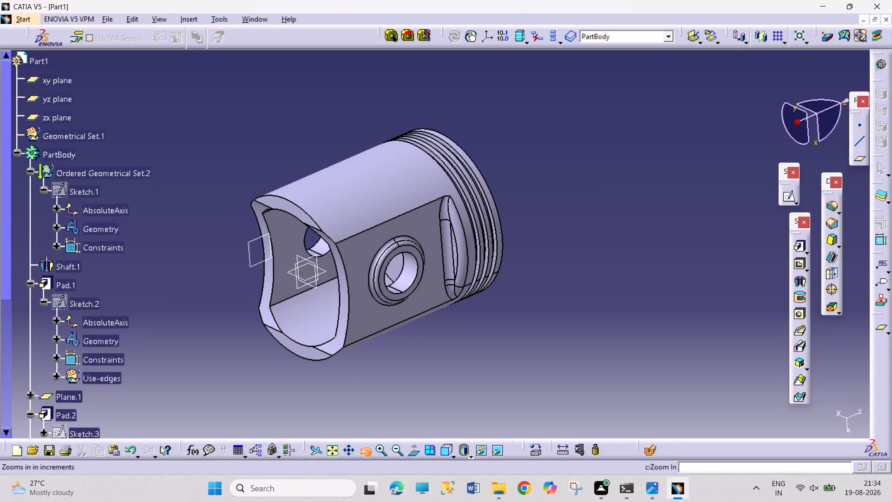
{"action": "left_click_drag", "start_coordinate": [335, 106], "coordinate": [602, 291]}
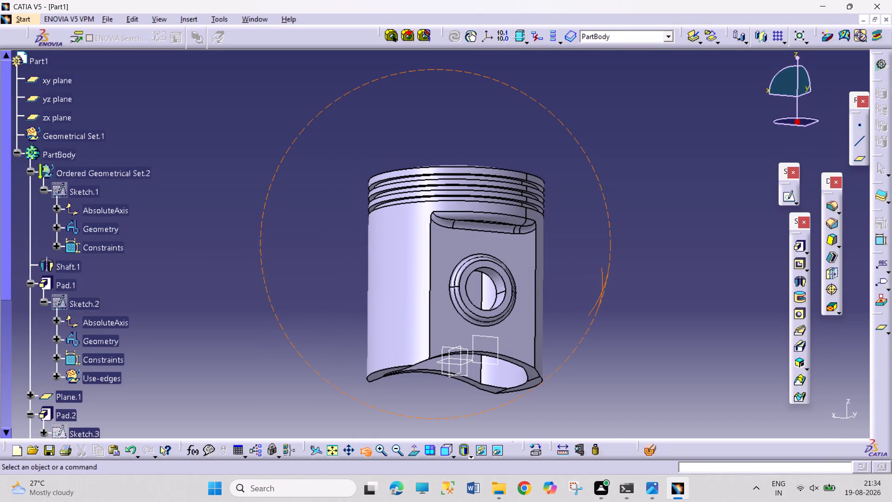
{"action": "left_click_drag", "start_coordinate": [602, 291], "coordinate": [602, 292]}
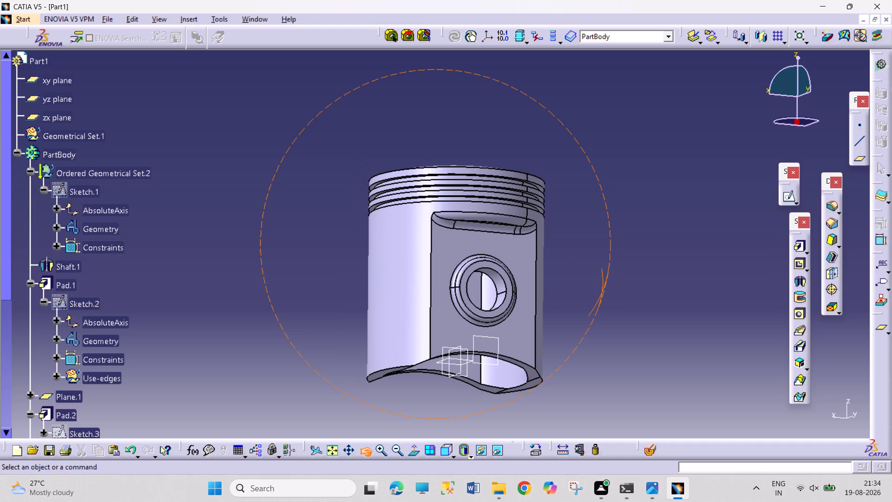
{"action": "left_click_drag", "start_coordinate": [602, 292], "coordinate": [592, 296]}
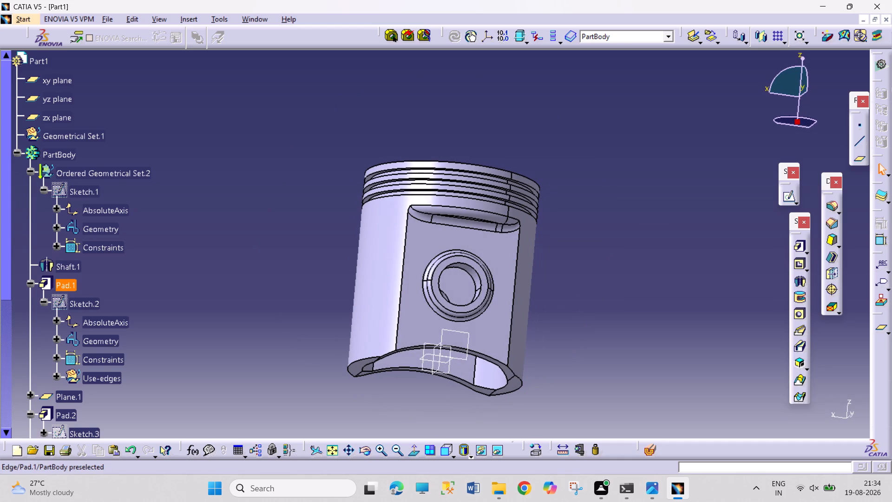
{"action": "left_click", "coordinate": [400, 285]}
{"action": "left_click", "coordinate": [829, 205]}
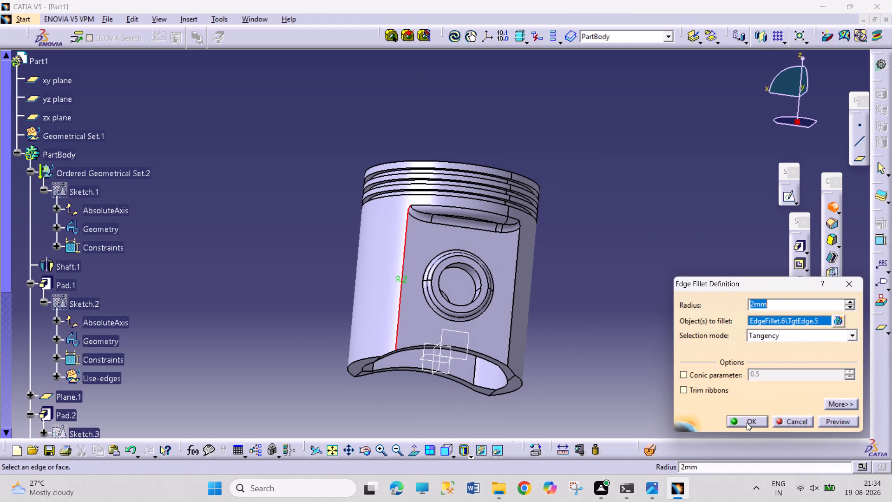
{"action": "left_click", "coordinate": [747, 423]}
{"action": "left_click", "coordinate": [680, 379]}
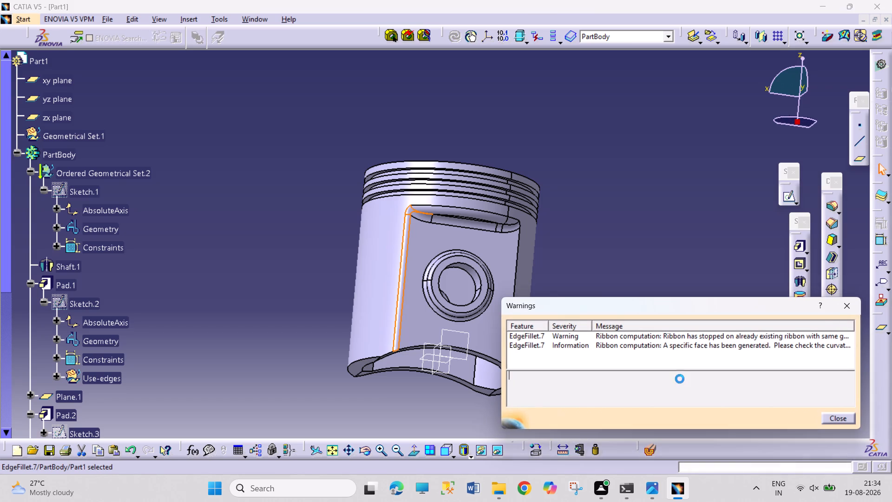
{"action": "left_click", "coordinate": [828, 419]}
{"action": "left_click", "coordinate": [721, 363]}
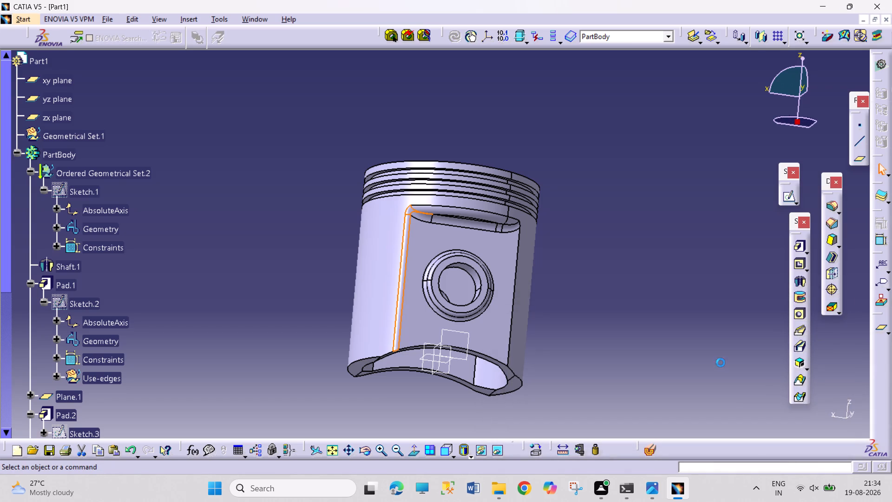
Fillet the other long side edge of the same pin-boss flat with a 2 mm radius.
{"action": "left_click", "coordinate": [833, 203]}
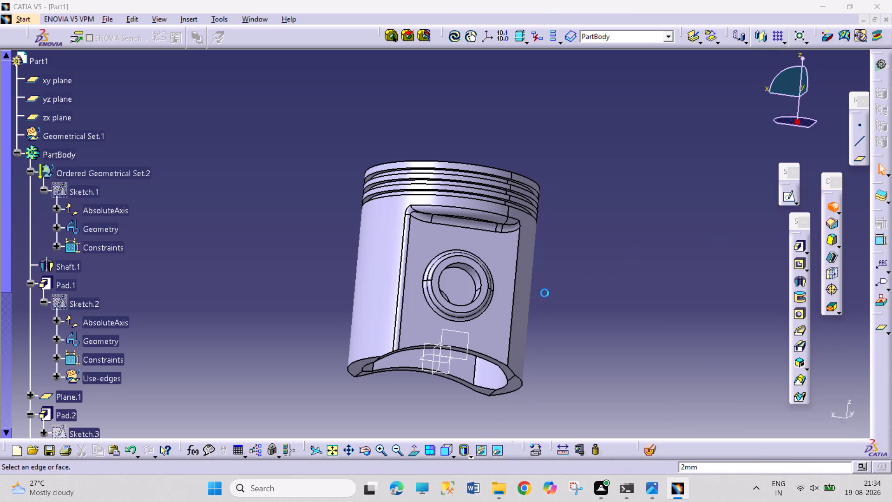
{"action": "left_click", "coordinate": [516, 288]}
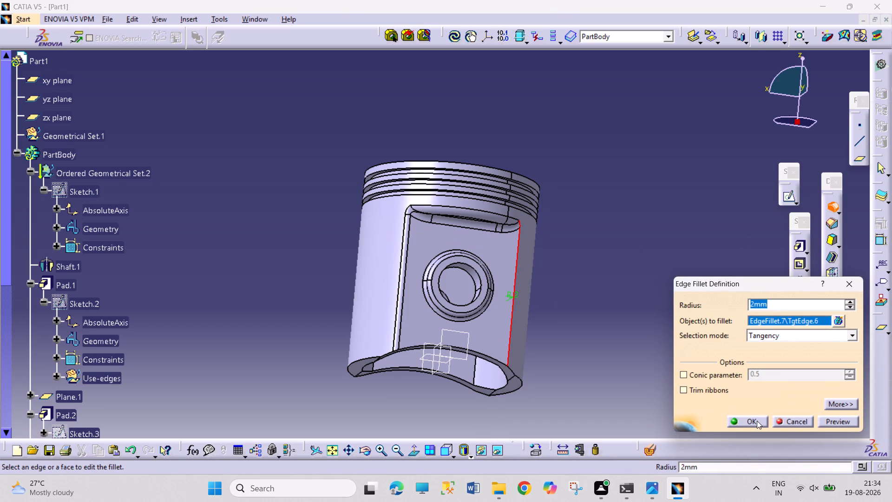
{"action": "left_click", "coordinate": [754, 422]}
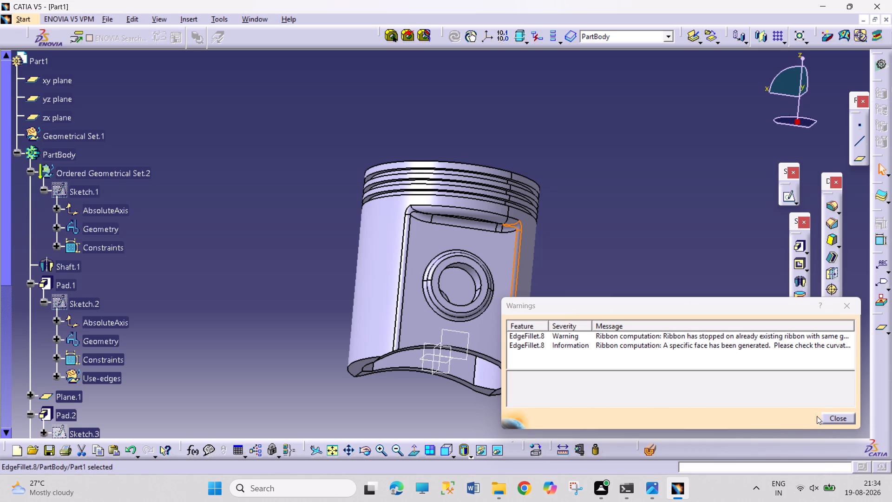
{"action": "left_click", "coordinate": [836, 419]}
{"action": "left_click", "coordinate": [656, 347]}
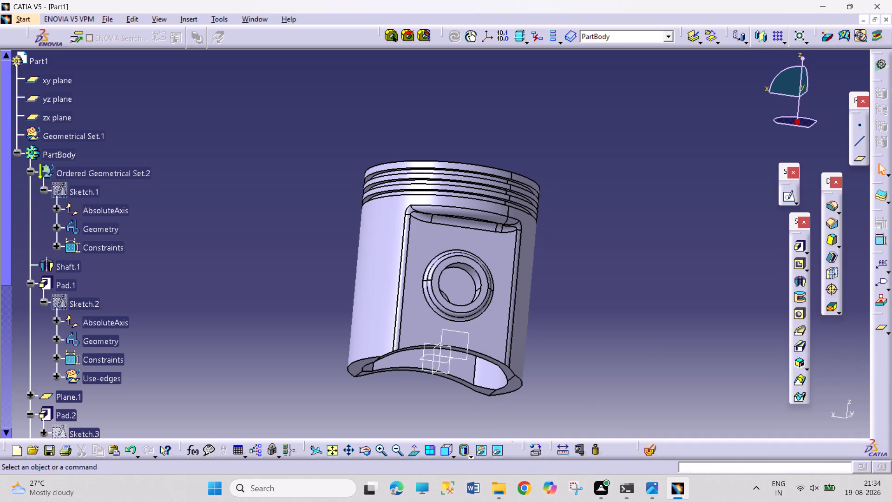
Fillet both long side edges of the opposite pin-boss flat together with a 2 mm radius.
{"action": "left_click", "coordinate": [368, 454]}
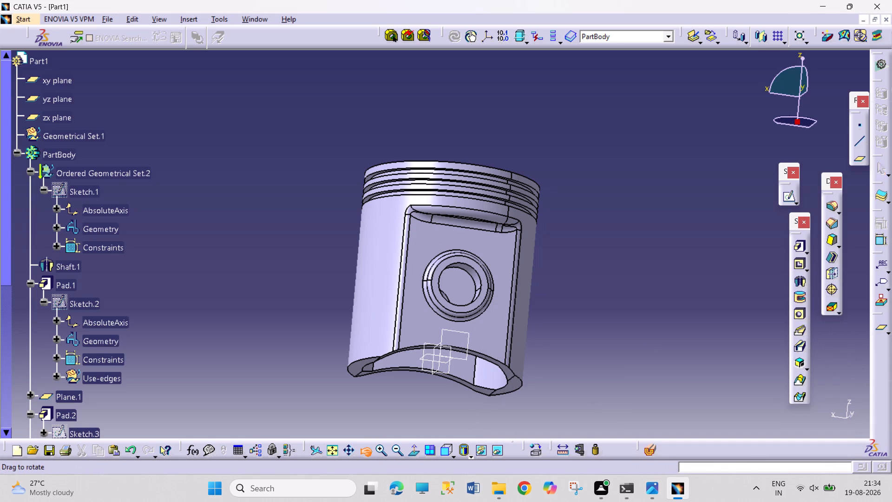
{"action": "left_click_drag", "start_coordinate": [665, 291], "coordinate": [363, 221]}
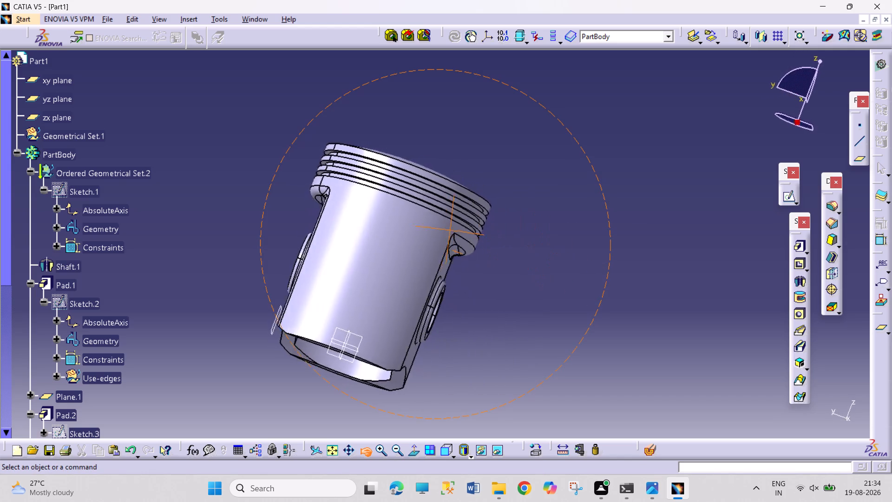
{"action": "left_click_drag", "start_coordinate": [363, 221], "coordinate": [271, 191]}
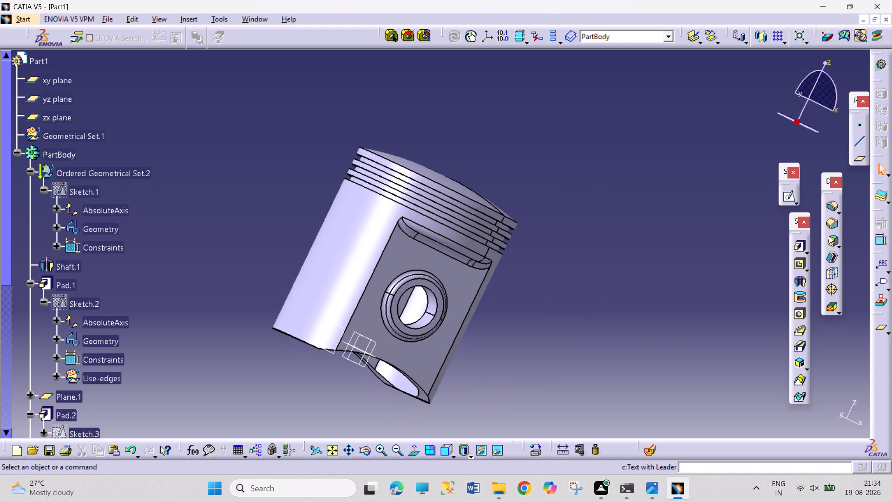
{"action": "left_click_drag", "start_coordinate": [833, 207], "coordinate": [826, 211]}
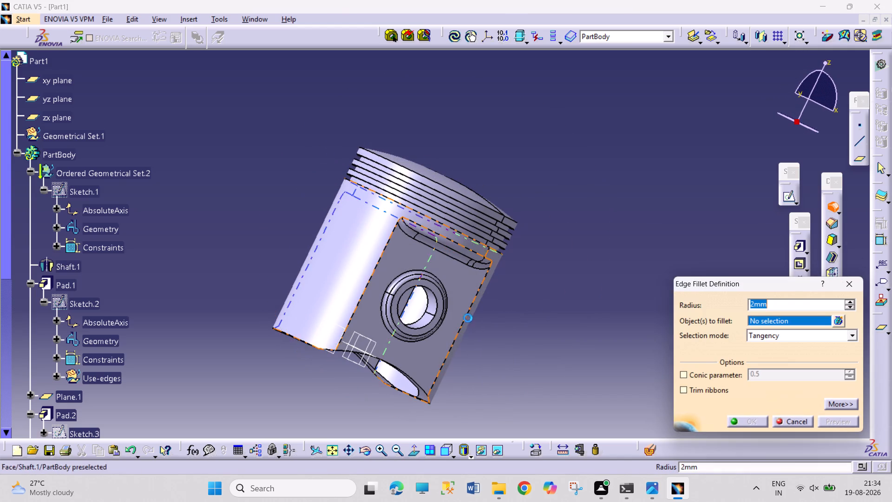
{"action": "left_click", "coordinate": [468, 317]}
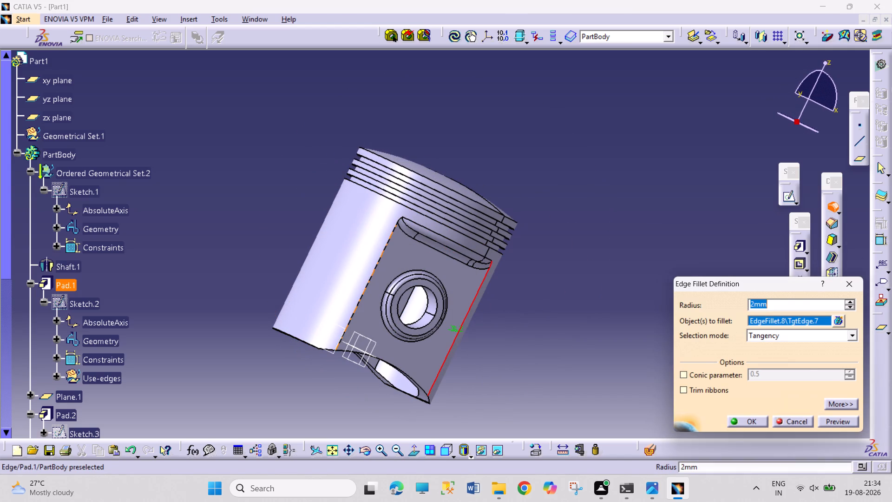
{"action": "left_click", "coordinate": [362, 287]}
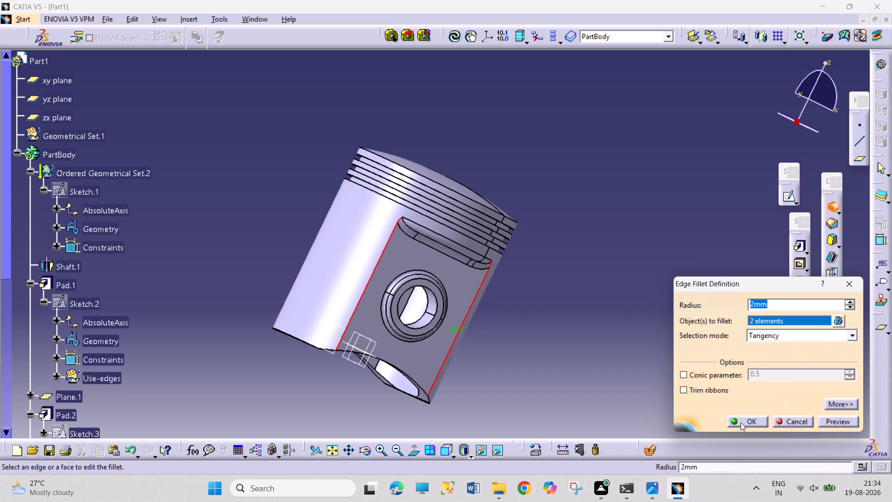
{"action": "left_click", "coordinate": [741, 423]}
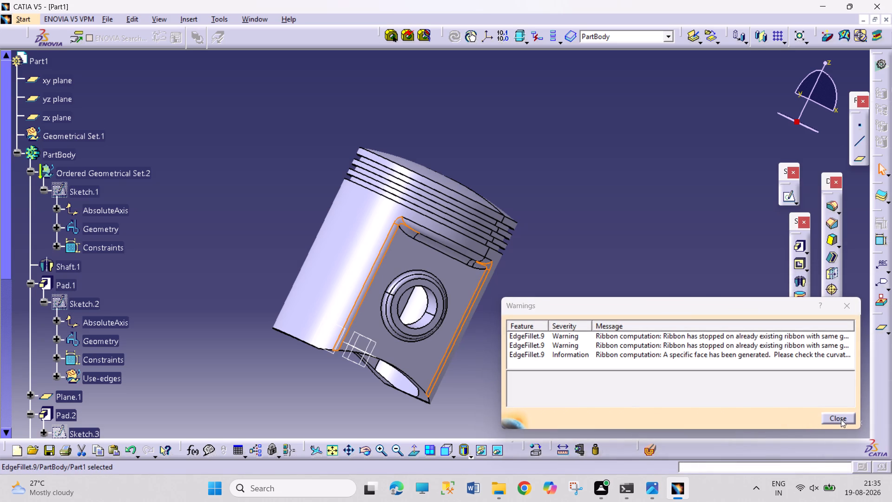
Dismiss the fillet warnings and examine the rounded pin-boss flats, open skirt end and crown from all around.
{"action": "left_click", "coordinate": [841, 419]}
{"action": "left_click", "coordinate": [644, 376]}
{"action": "left_click", "coordinate": [365, 448]}
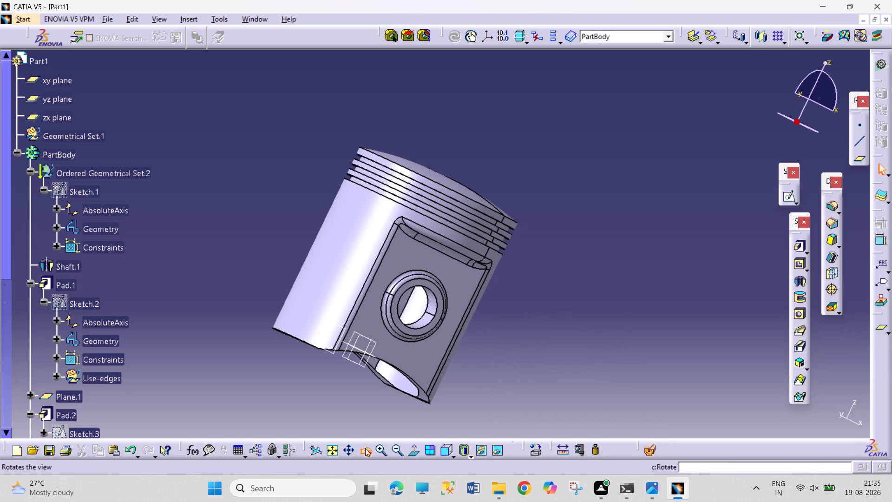
{"action": "left_click_drag", "start_coordinate": [336, 394], "coordinate": [474, 395]}
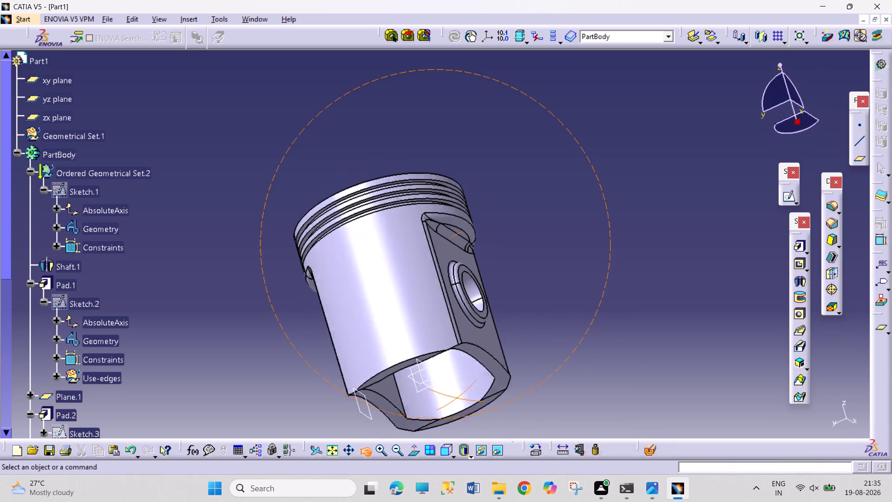
{"action": "left_click_drag", "start_coordinate": [474, 395], "coordinate": [399, 391]}
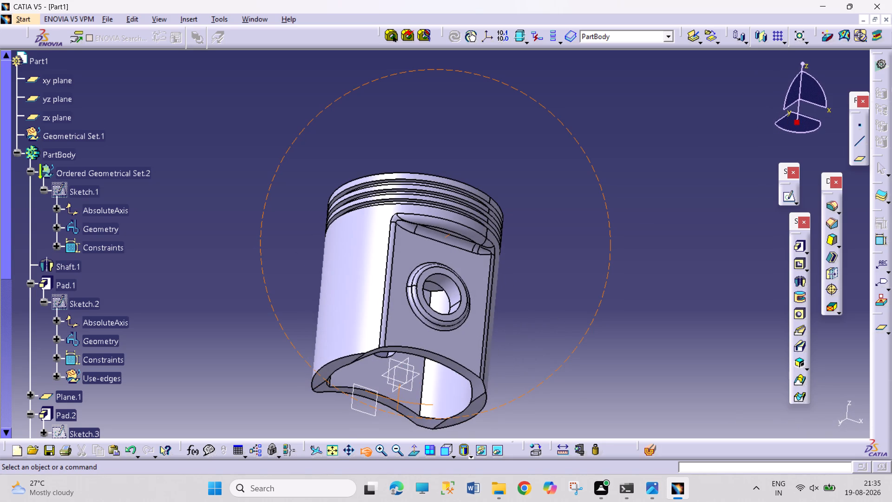
{"action": "left_click_drag", "start_coordinate": [399, 391], "coordinate": [403, 376]}
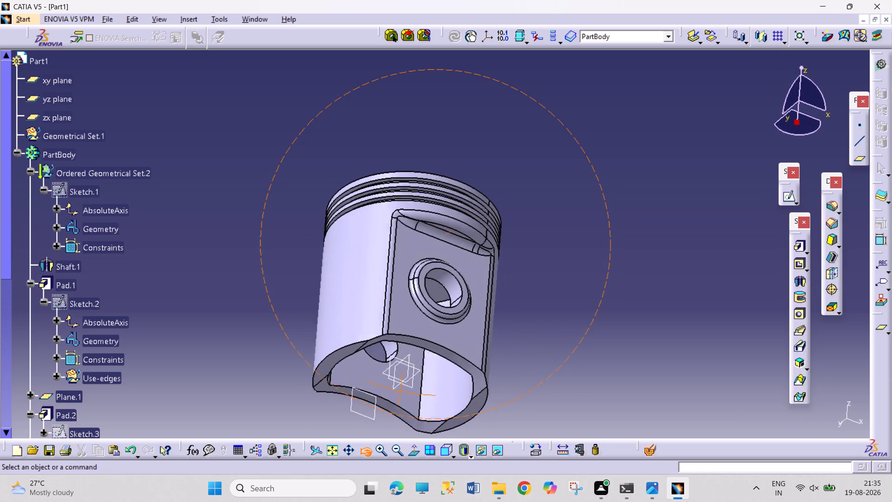
{"action": "left_click_drag", "start_coordinate": [403, 376], "coordinate": [418, 350]}
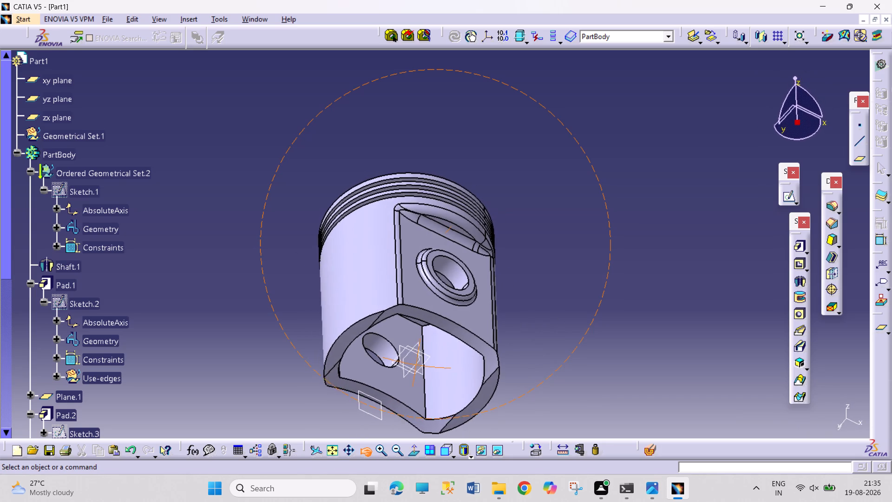
{"action": "left_click_drag", "start_coordinate": [418, 350], "coordinate": [535, 296]}
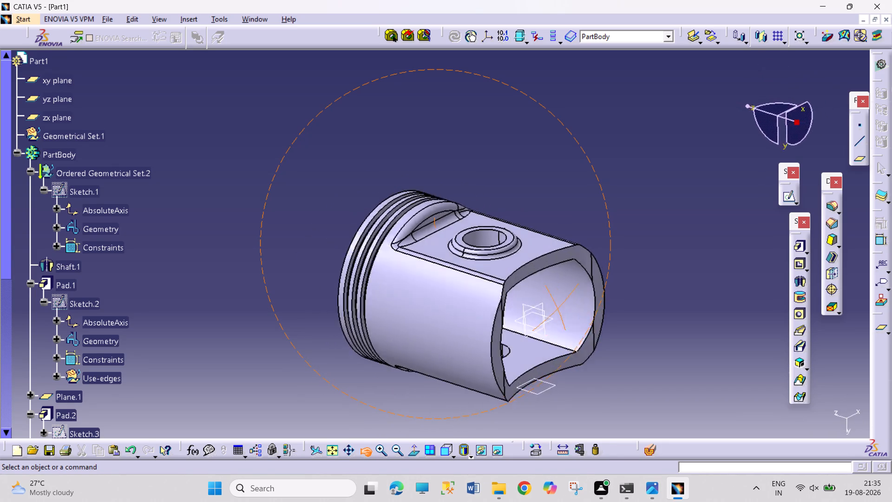
{"action": "left_click_drag", "start_coordinate": [535, 296], "coordinate": [354, 400]}
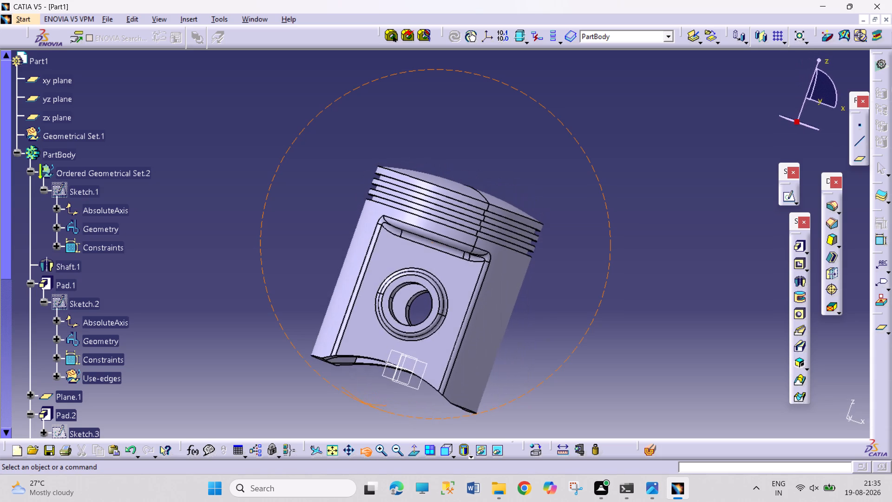
{"action": "left_click_drag", "start_coordinate": [354, 400], "coordinate": [370, 410]}
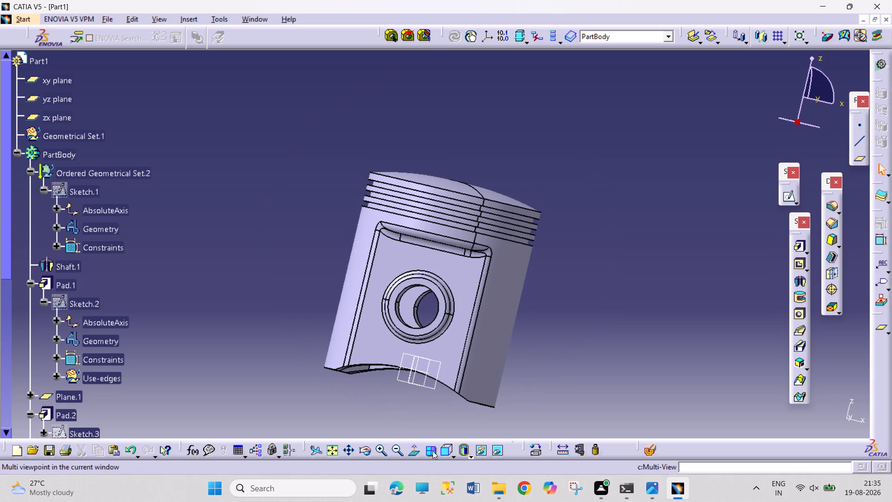
{"action": "left_click", "coordinate": [369, 454]}
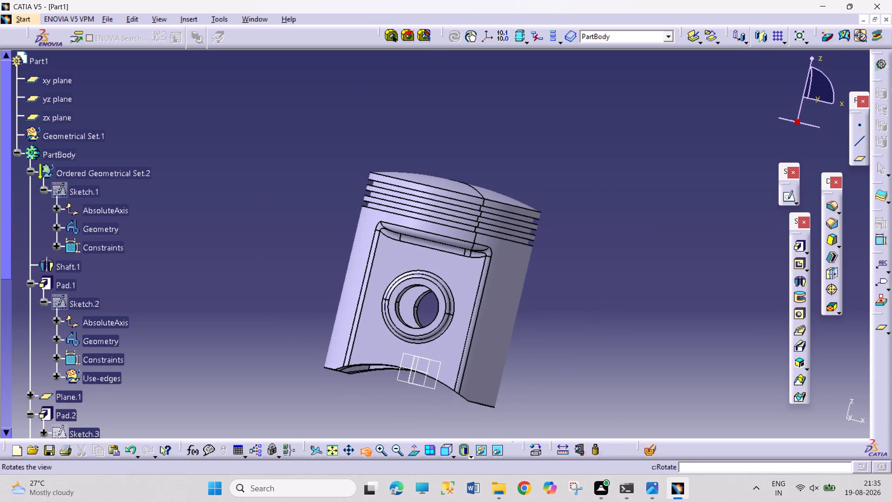
{"action": "left_click_drag", "start_coordinate": [313, 376], "coordinate": [339, 412]}
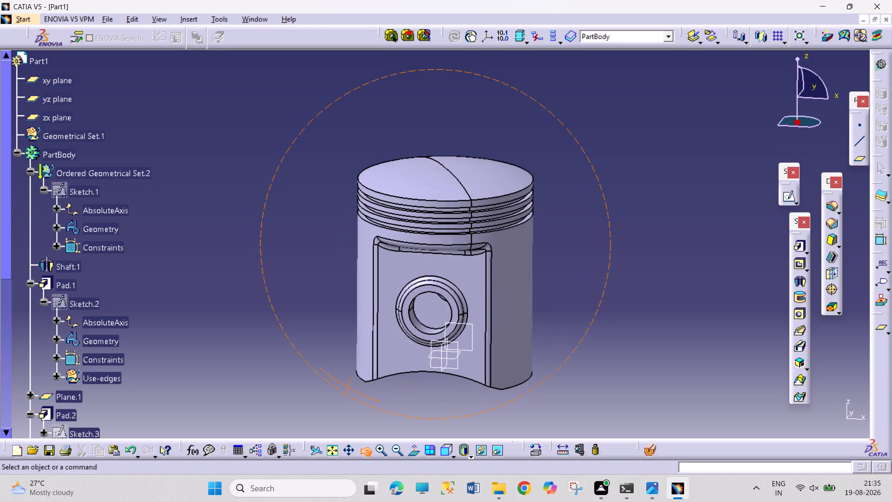
{"action": "left_click_drag", "start_coordinate": [339, 412], "coordinate": [337, 412]}
Section the piston lengthwise parallel to the yz plane, viewed square-on, to expose the inner cavity and pin bores.
{"action": "left_click", "coordinate": [451, 454]}
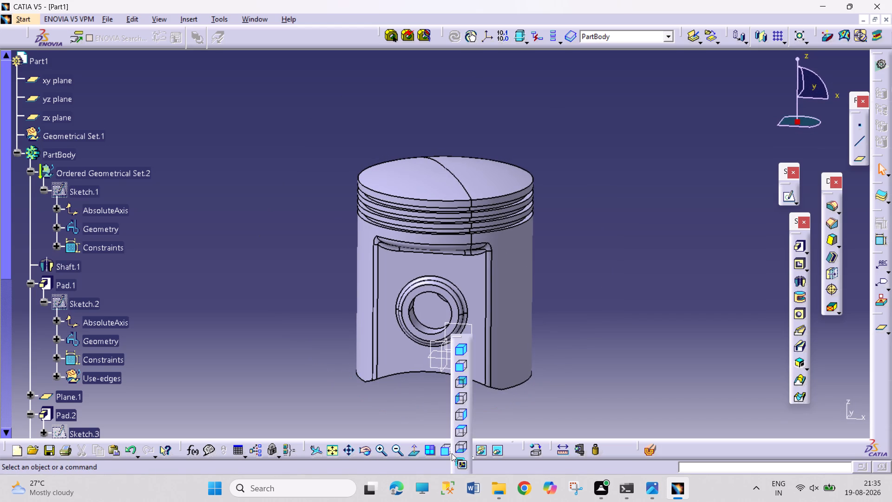
{"action": "double_click", "coordinate": [445, 452]}
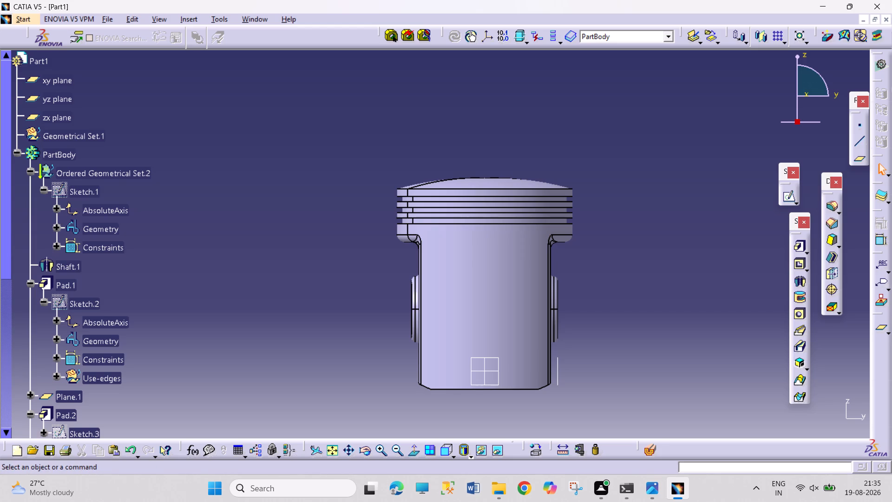
{"action": "left_click", "coordinate": [657, 452]}
{"action": "left_click", "coordinate": [493, 266]}
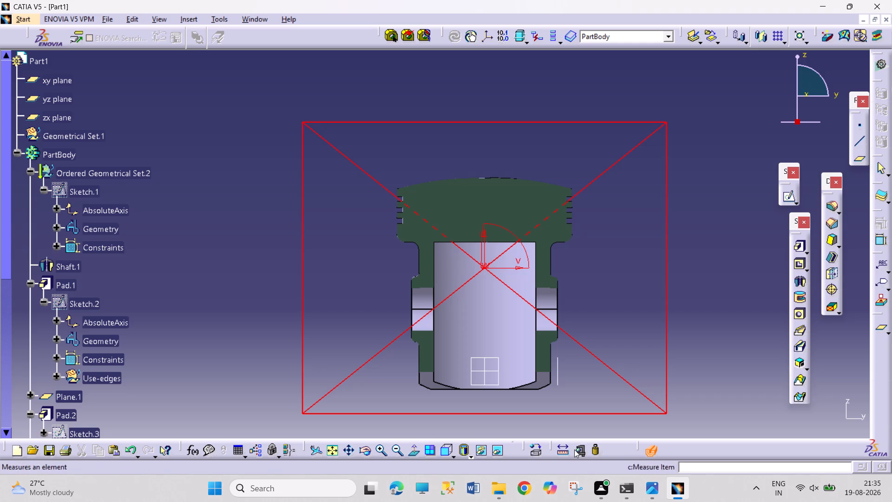
Measure the minimum distance between the skirt's bottom edge and the closed top edge of the inner cavity.
{"action": "left_click", "coordinate": [556, 449]}
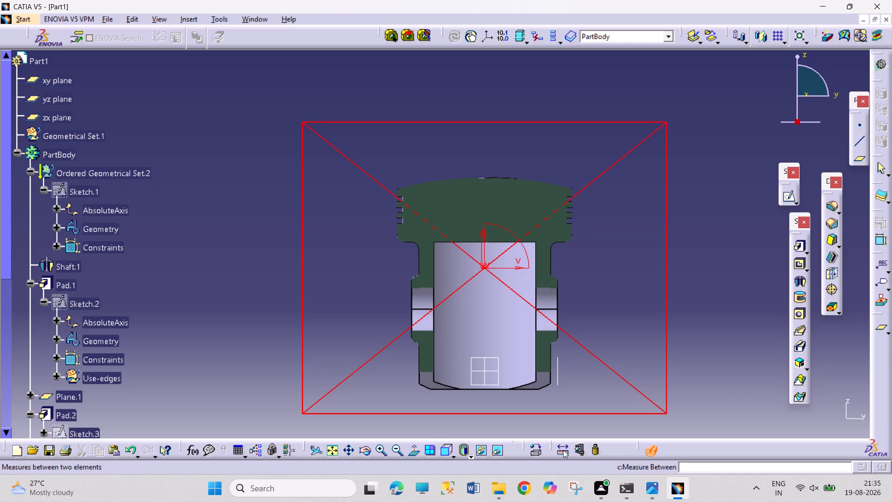
{"action": "left_click", "coordinate": [563, 450]}
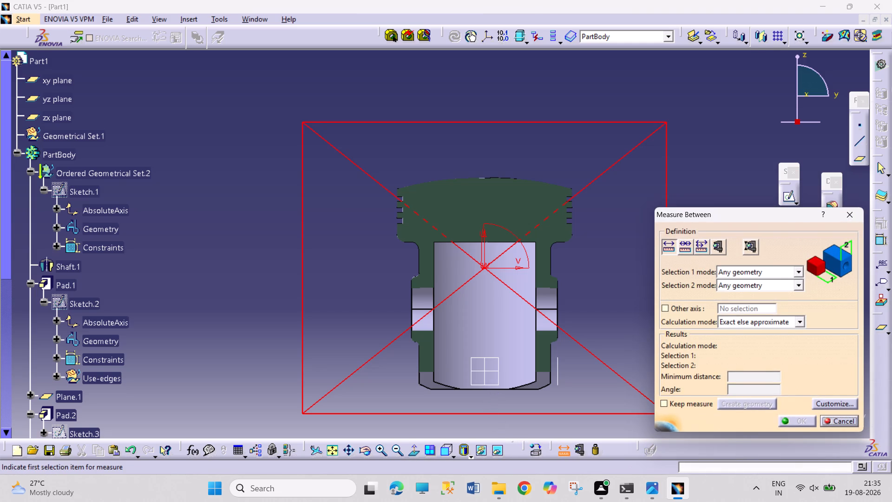
{"action": "left_click", "coordinate": [524, 391]}
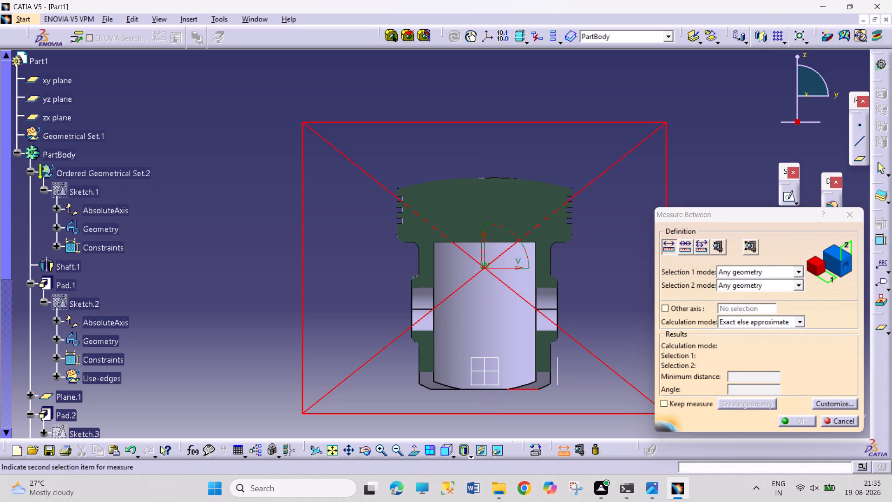
{"action": "left_click", "coordinate": [531, 241]}
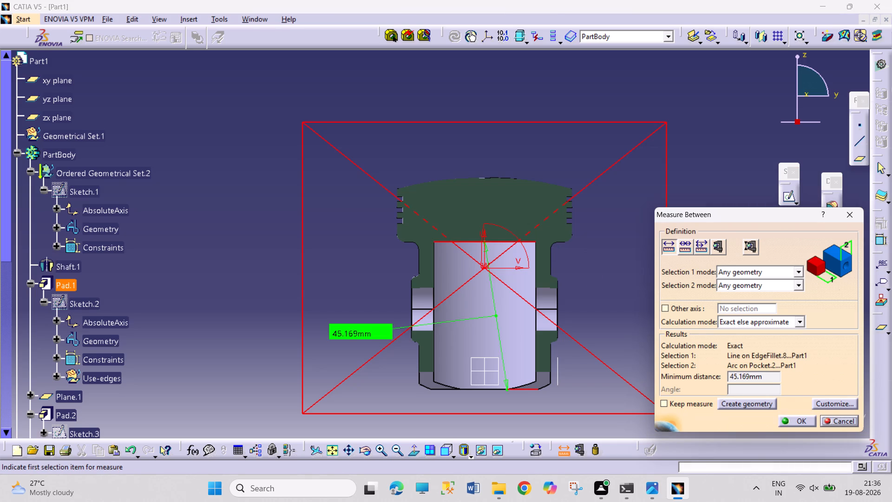
{"action": "left_click", "coordinate": [847, 421]}
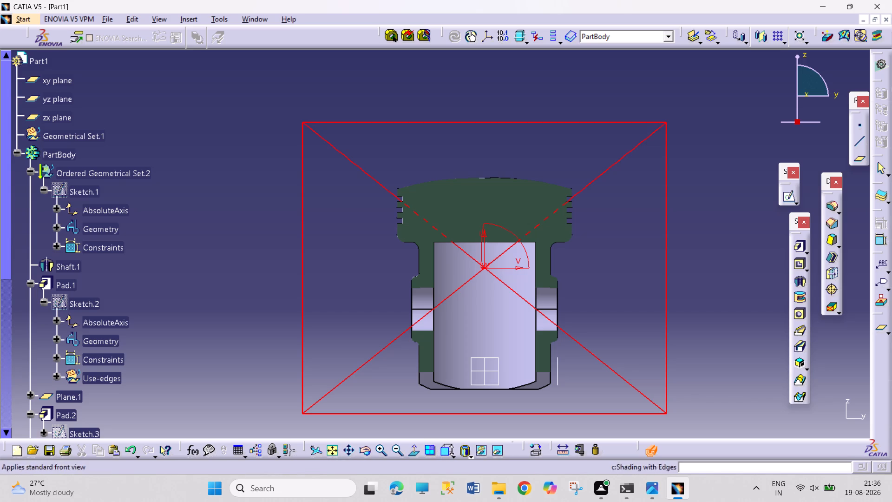
Measure the minimum distance between the skirt's bottom edge and the lower edge of the lowest ring groove.
{"action": "left_click", "coordinate": [564, 450]}
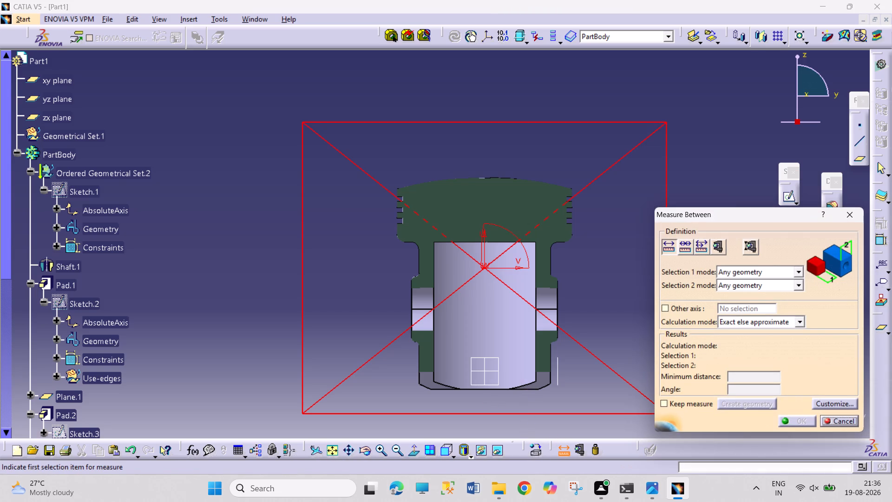
{"action": "left_click_drag", "start_coordinate": [523, 390], "coordinate": [527, 389]}
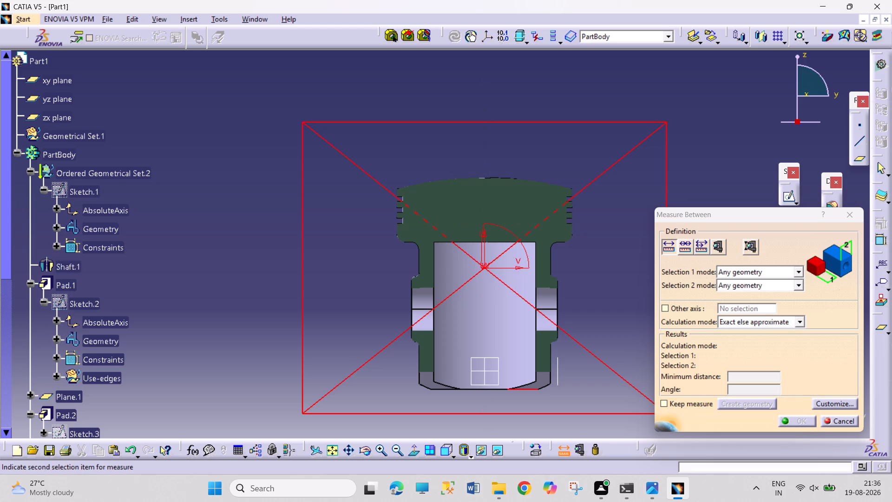
{"action": "left_click", "coordinate": [570, 224]}
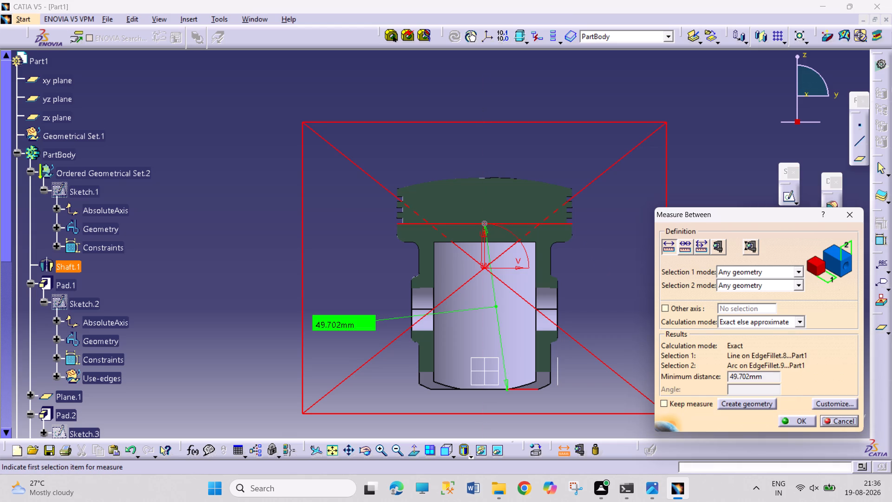
{"action": "left_click", "coordinate": [843, 416]}
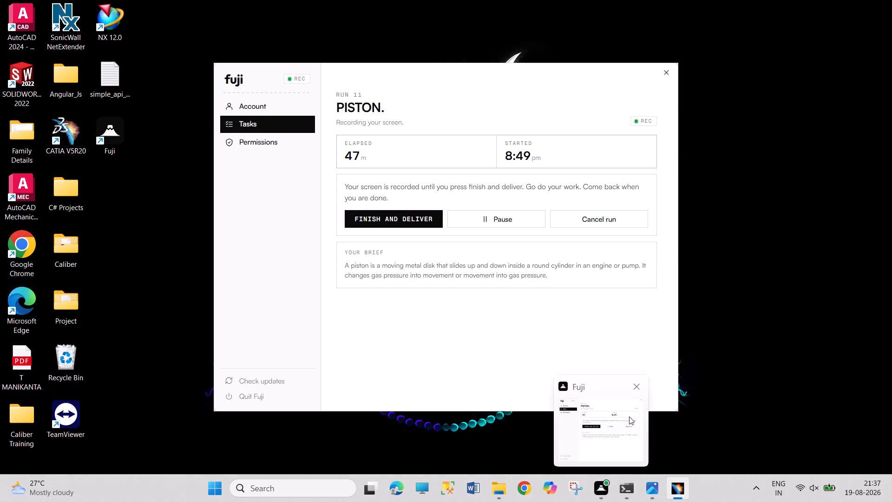
Turn off the section cut to show the whole piston again.
{"action": "left_click_drag", "start_coordinate": [690, 220], "coordinate": [747, 330]}
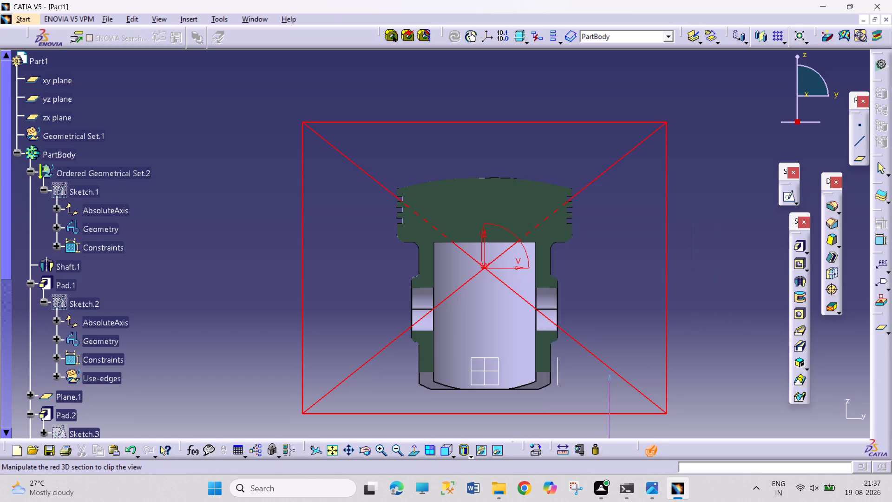
{"action": "left_click", "coordinate": [658, 454]}
{"action": "left_click", "coordinate": [672, 403]}
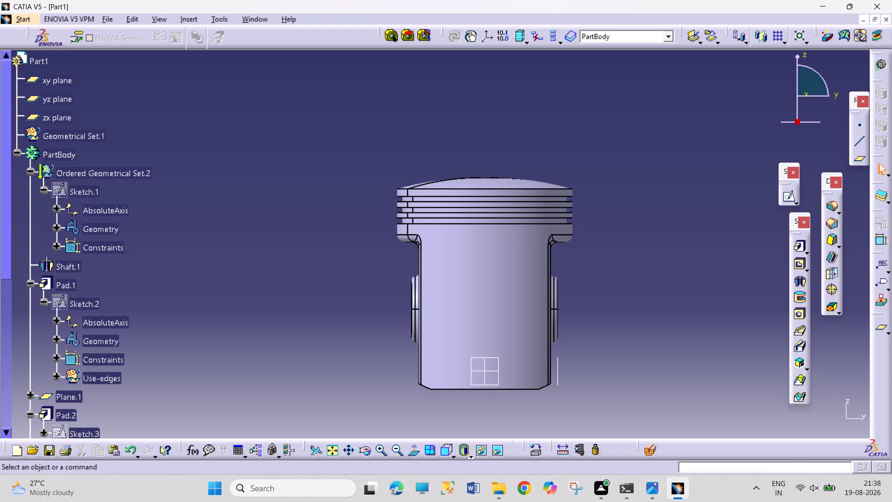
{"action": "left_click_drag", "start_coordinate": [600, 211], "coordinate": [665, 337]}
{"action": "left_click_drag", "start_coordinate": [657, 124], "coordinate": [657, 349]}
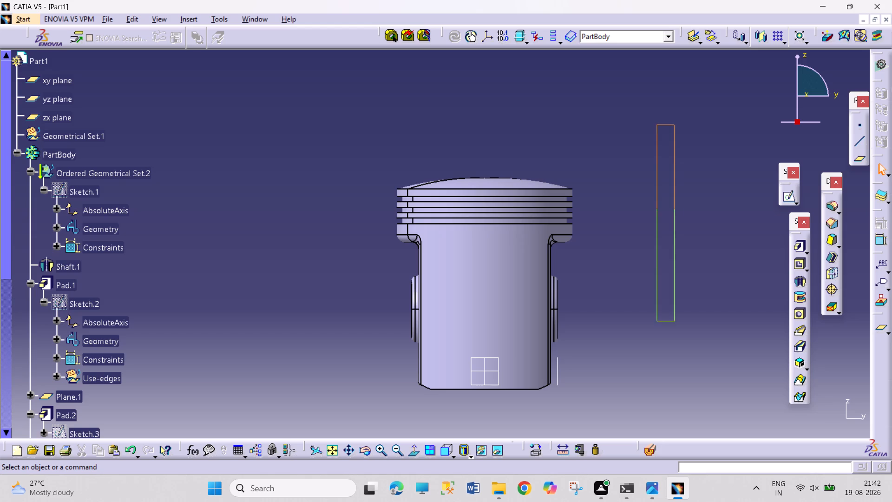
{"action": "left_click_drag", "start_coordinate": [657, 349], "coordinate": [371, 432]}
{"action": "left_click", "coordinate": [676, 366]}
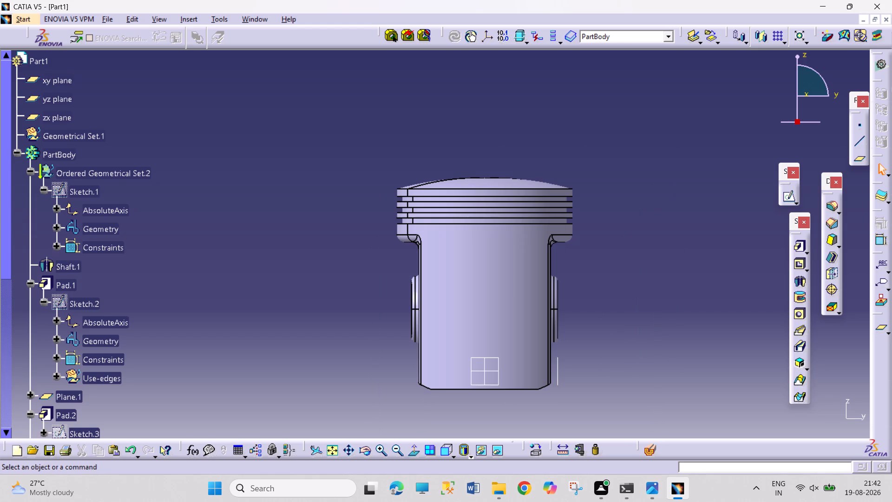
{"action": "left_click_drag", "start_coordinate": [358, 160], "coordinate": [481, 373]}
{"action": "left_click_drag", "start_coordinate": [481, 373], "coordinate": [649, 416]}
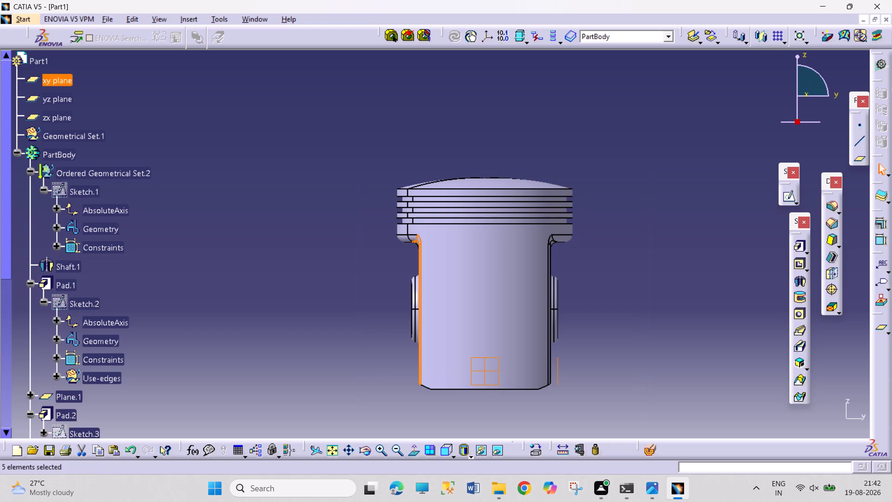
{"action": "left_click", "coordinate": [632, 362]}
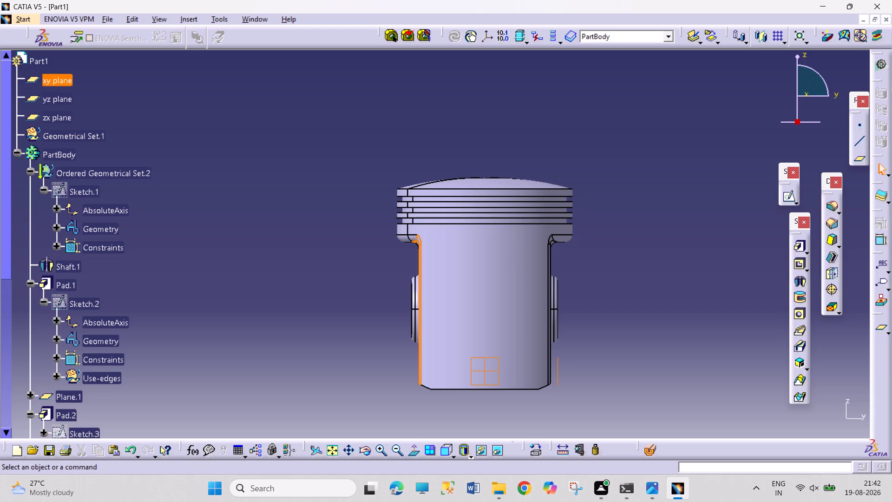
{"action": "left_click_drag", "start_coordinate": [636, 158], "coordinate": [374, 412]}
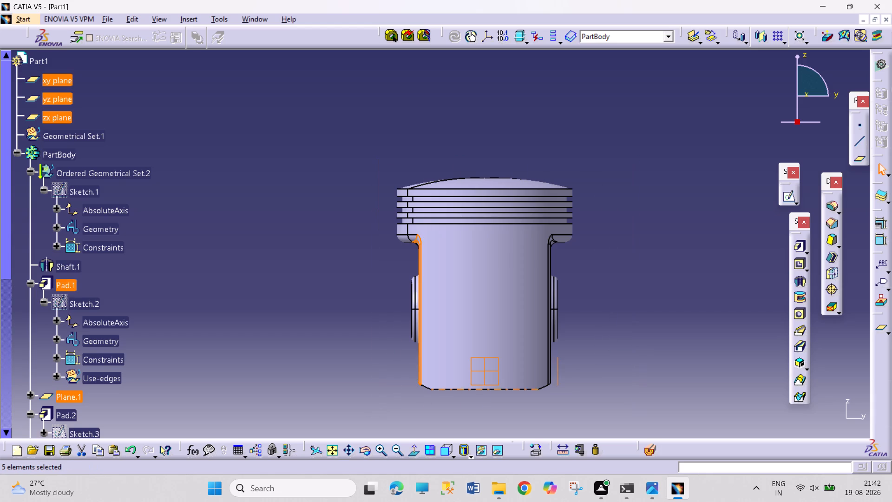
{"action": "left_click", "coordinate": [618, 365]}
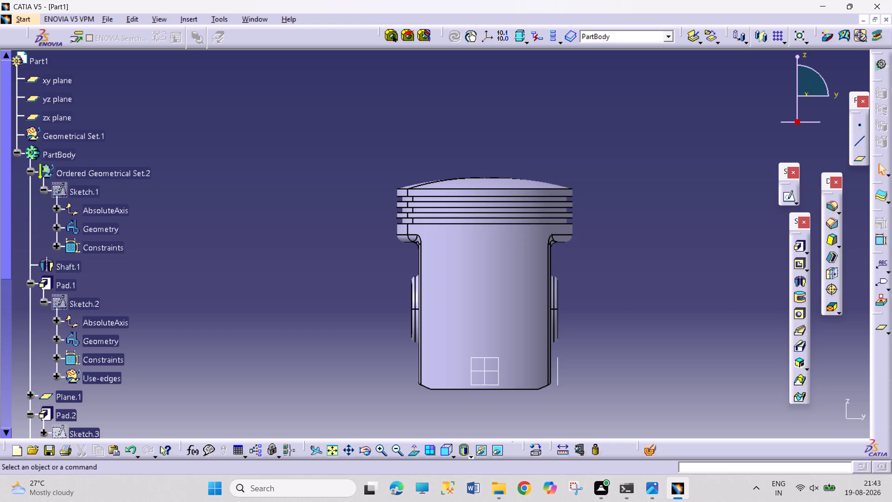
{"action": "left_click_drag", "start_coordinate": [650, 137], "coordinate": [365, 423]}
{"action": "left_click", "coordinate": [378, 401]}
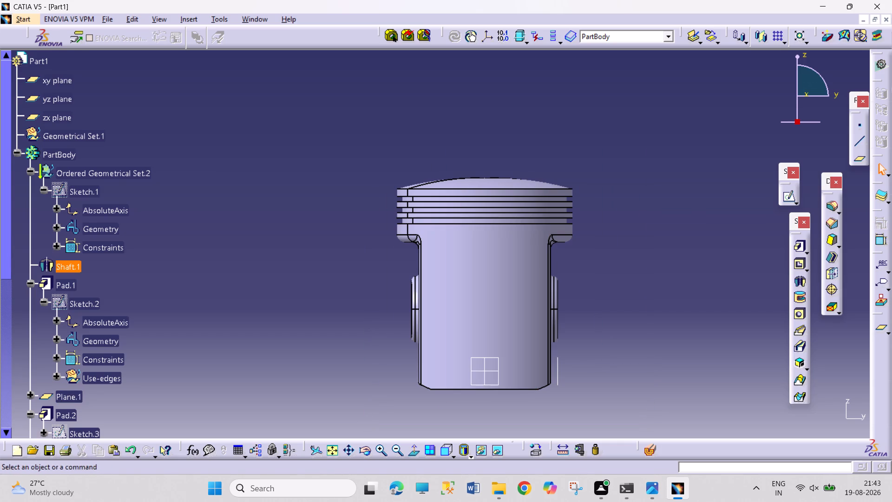
Collapse the PartBody branch of the specification tree.
{"action": "left_click", "coordinate": [32, 284]}
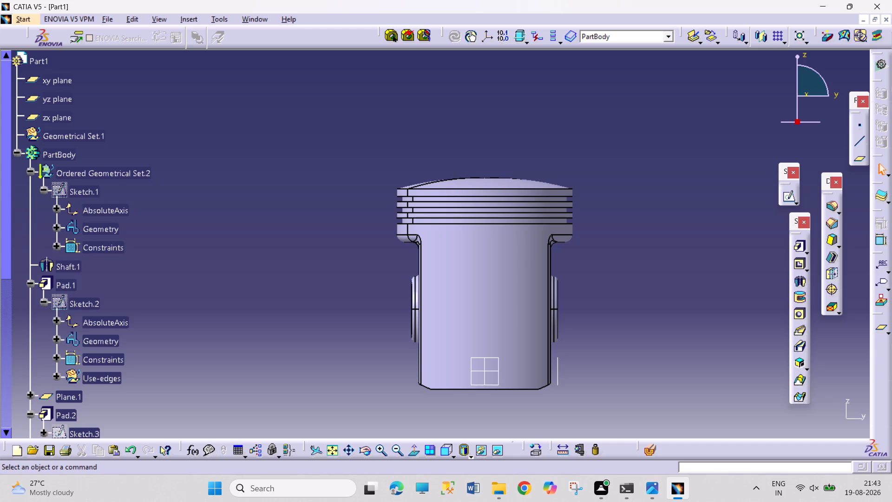
{"action": "left_click", "coordinate": [15, 154]}
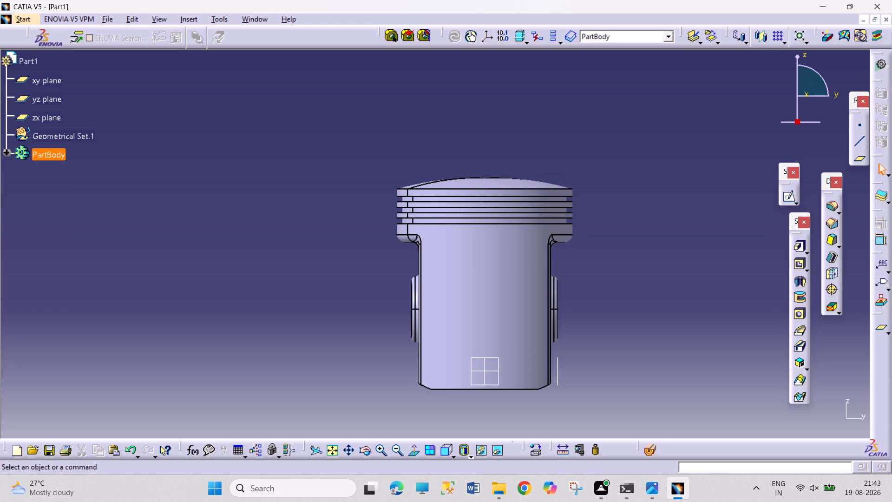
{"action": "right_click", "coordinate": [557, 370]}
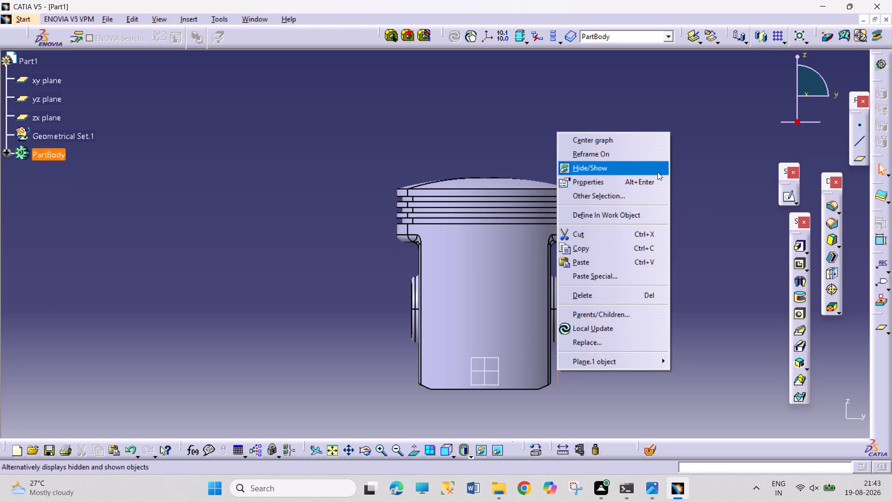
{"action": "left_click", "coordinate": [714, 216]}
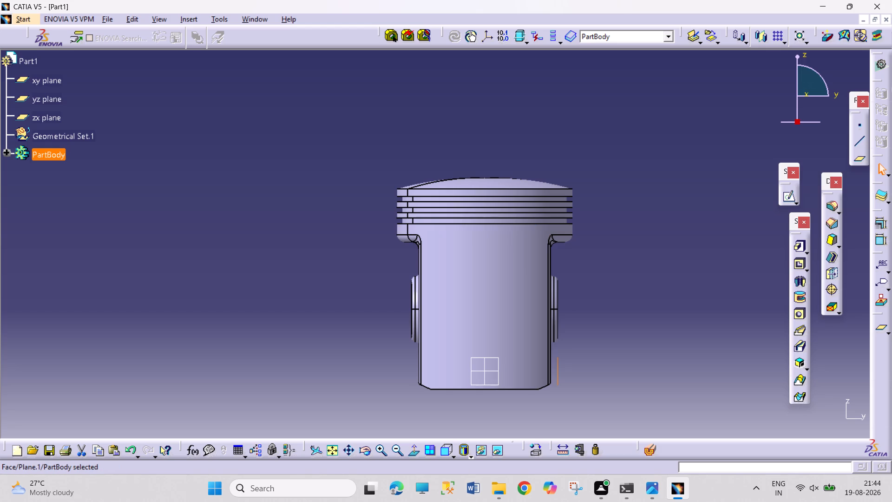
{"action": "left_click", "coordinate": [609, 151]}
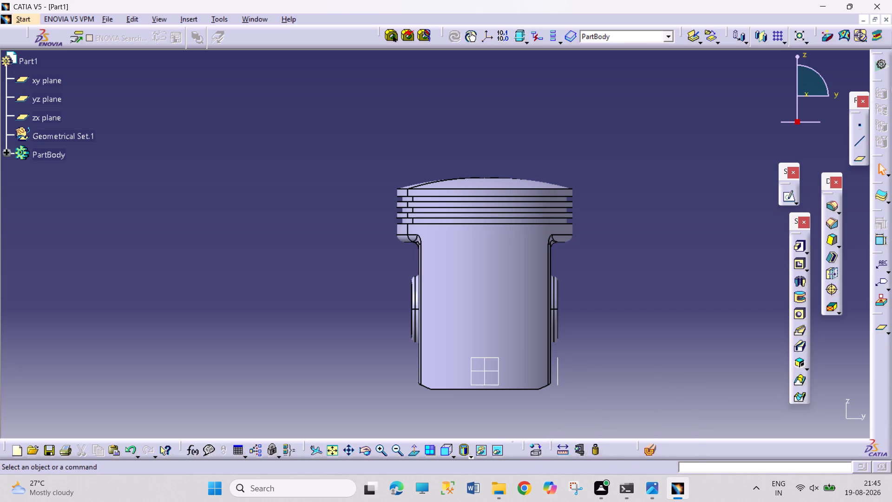
Inspect the piston's cavity and pin bores in front view with a vertical dynamic section, and turn the section off.
{"action": "left_click", "coordinate": [650, 448]}
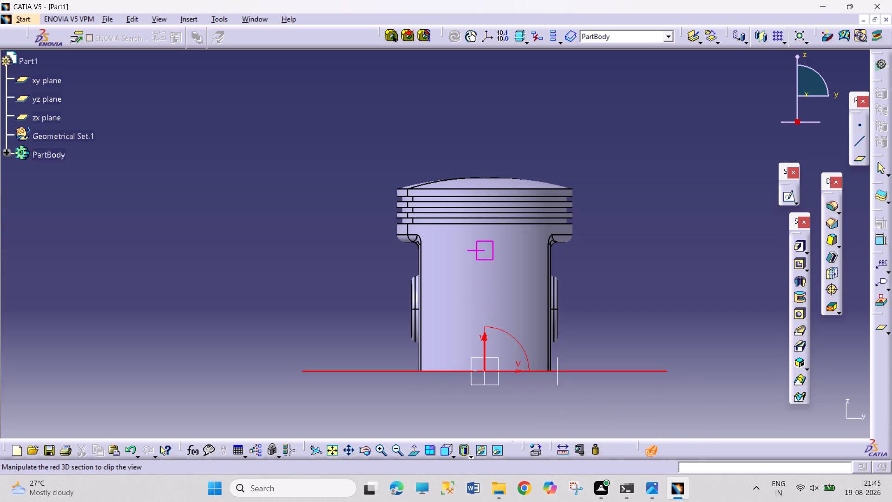
{"action": "left_click", "coordinate": [491, 252]}
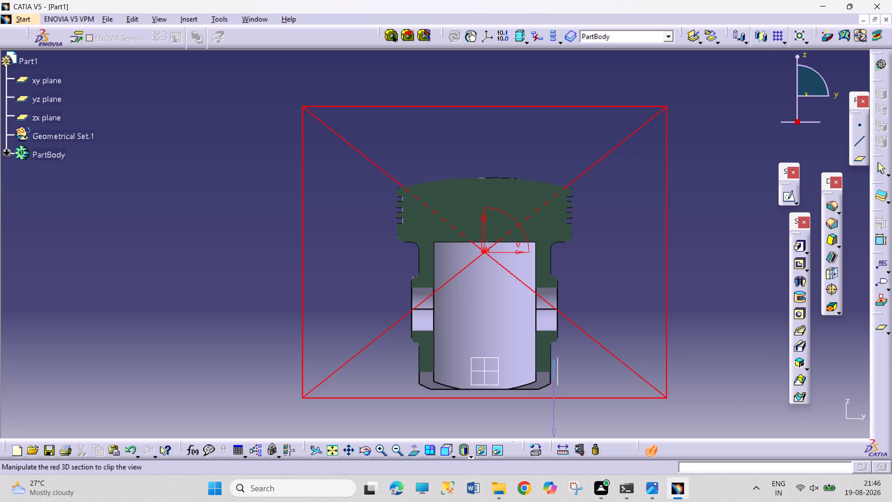
{"action": "left_click", "coordinate": [656, 454]}
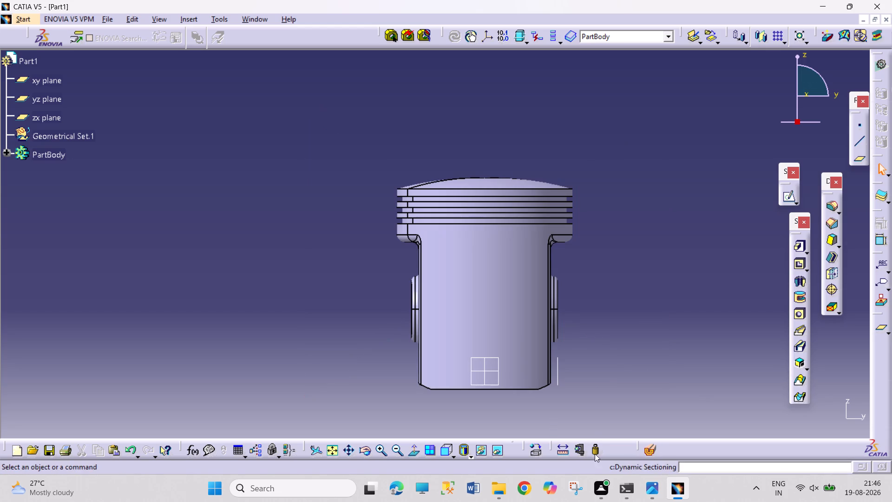
Inspect the piston's interior in the standard left view with a vertical dynamic section, and turn the section off.
{"action": "left_click", "coordinate": [455, 457]}
{"action": "left_click", "coordinate": [466, 402]}
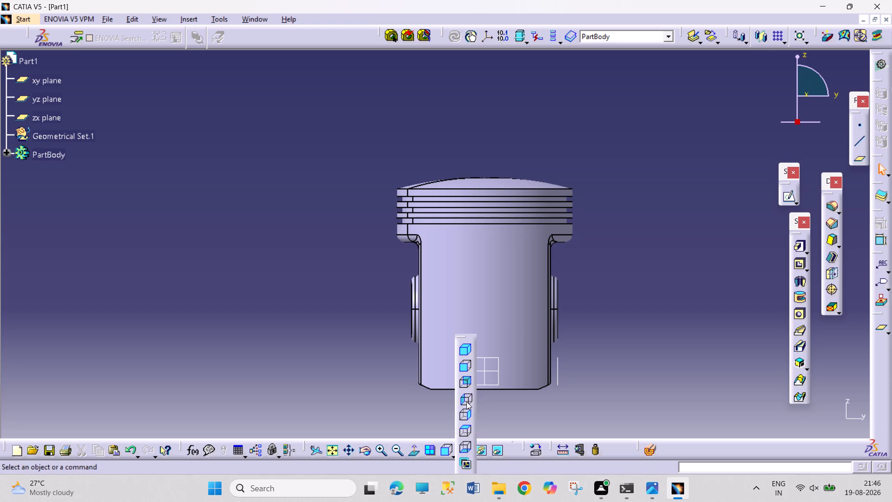
{"action": "left_click", "coordinate": [644, 454]}
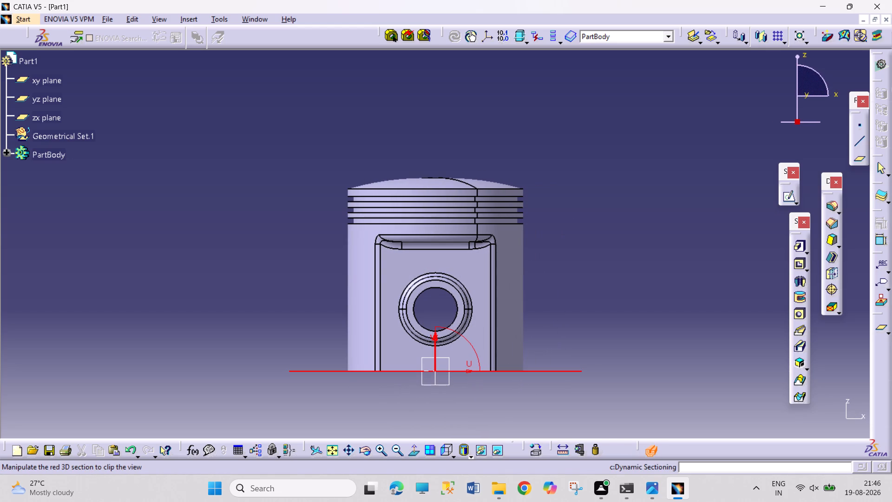
{"action": "left_click", "coordinate": [443, 239]}
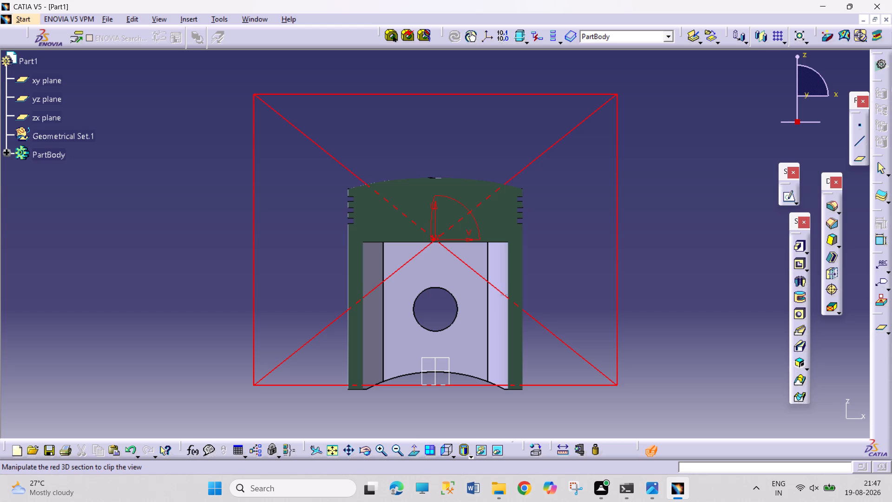
{"action": "left_click", "coordinate": [653, 450]}
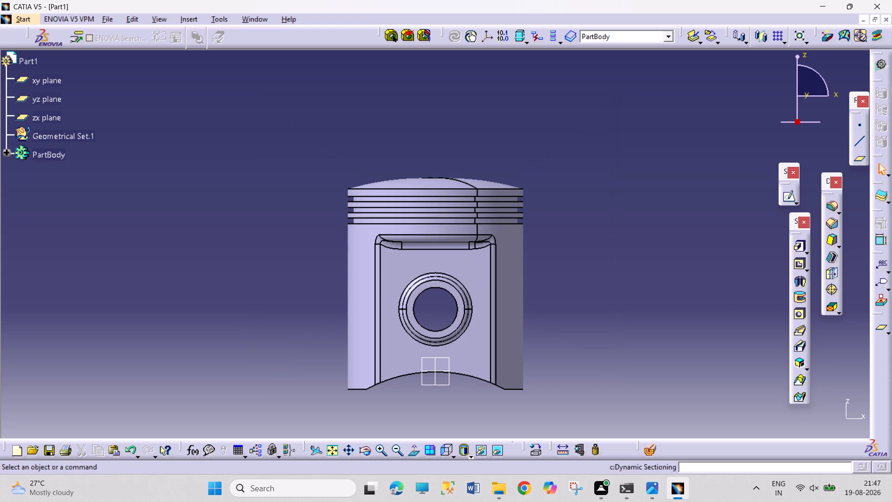
Return the piston to the standard front view.
{"action": "left_click", "coordinate": [641, 363]}
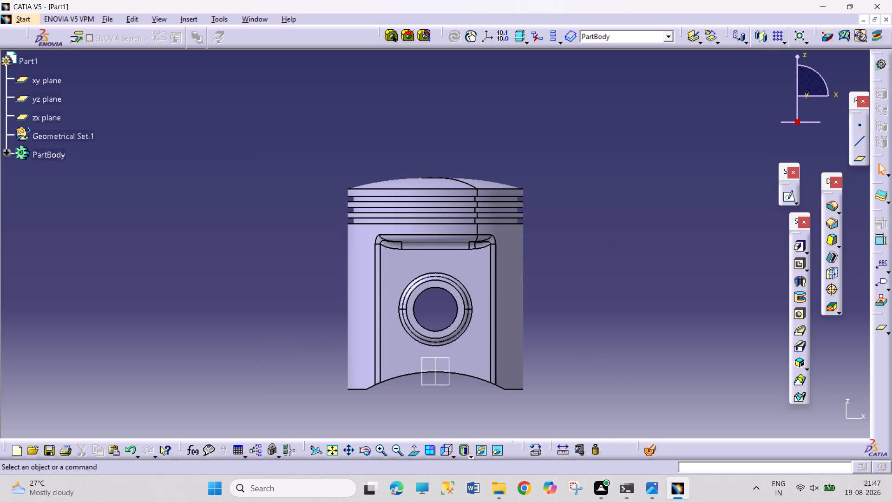
{"action": "left_click", "coordinate": [367, 455]}
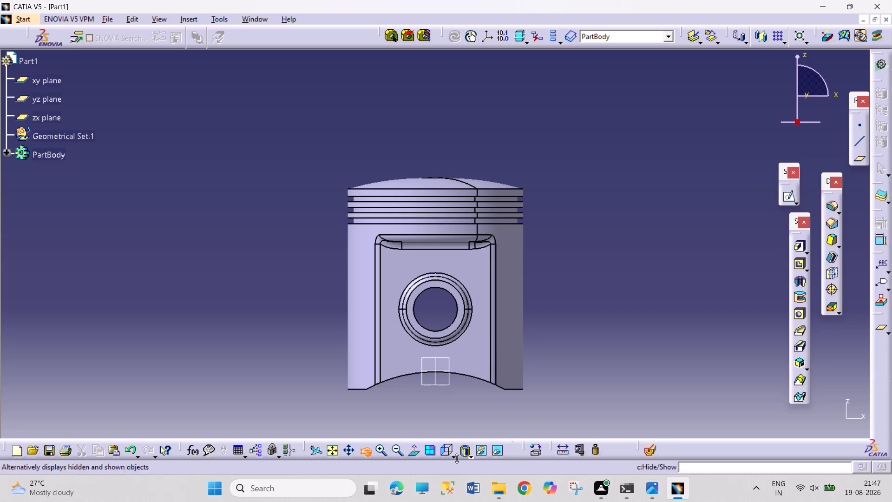
{"action": "left_click", "coordinate": [455, 459]}
{"action": "left_click", "coordinate": [465, 372]}
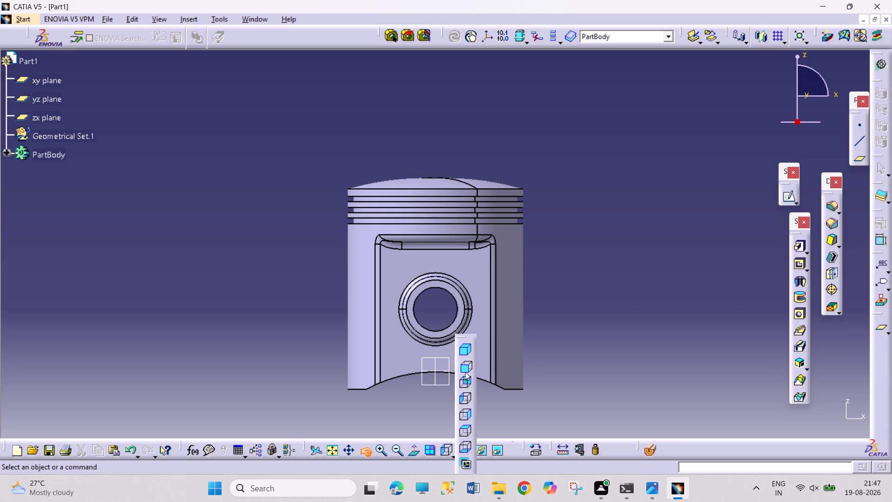
{"action": "left_click", "coordinate": [597, 348]}
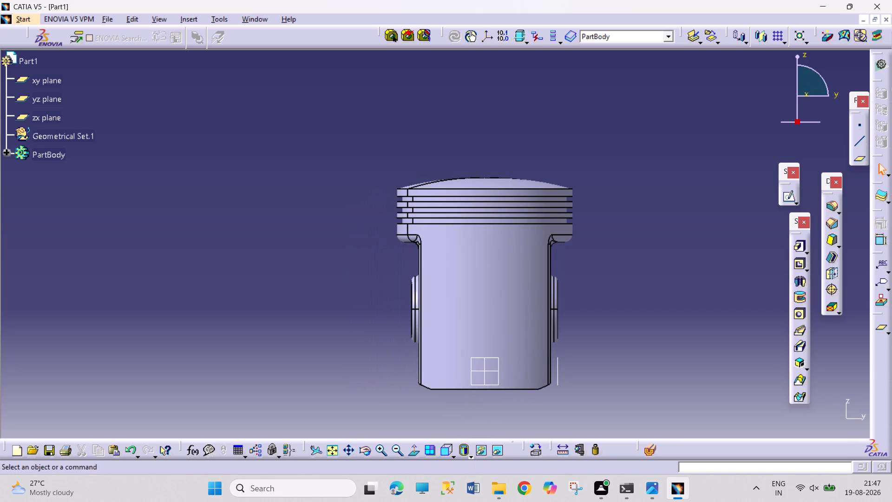